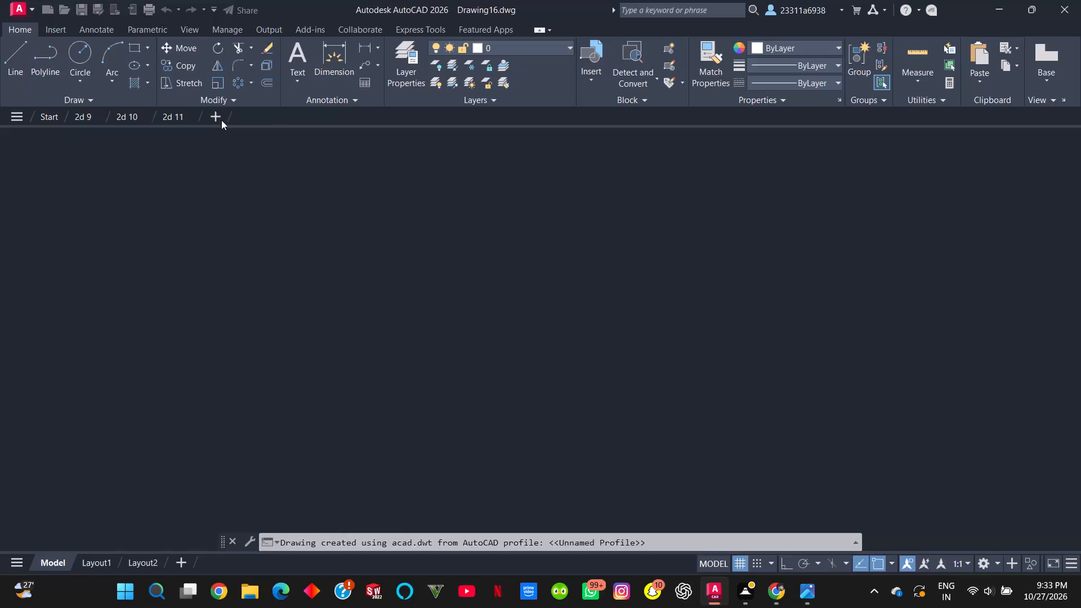
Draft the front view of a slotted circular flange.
Close the 2d 11, 2d 10 and 2d 9 drawings, leaving Drawing16 open.
click(190, 114)
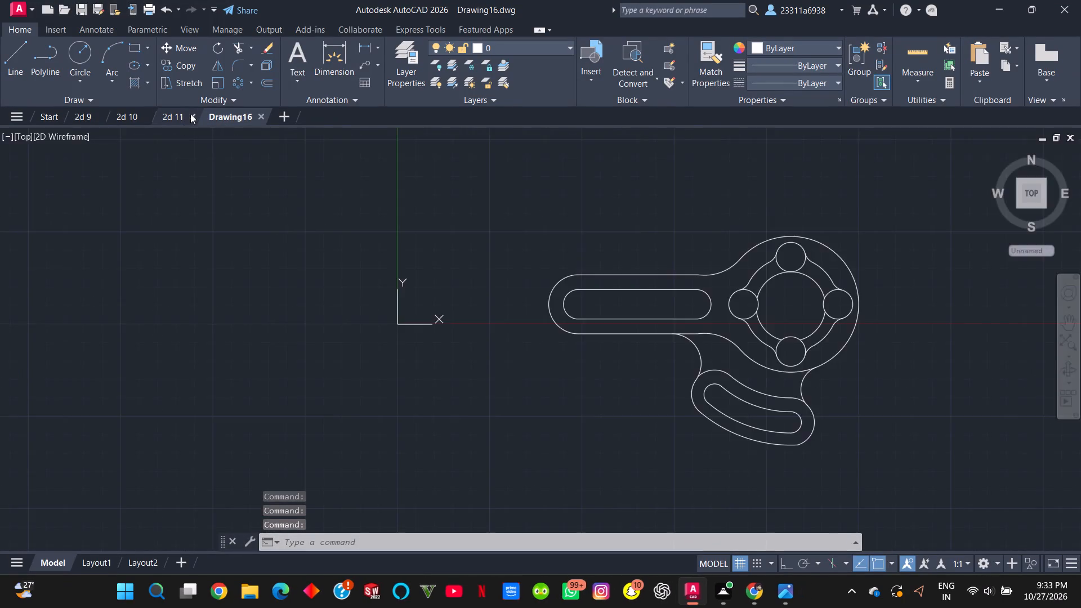
click(145, 117)
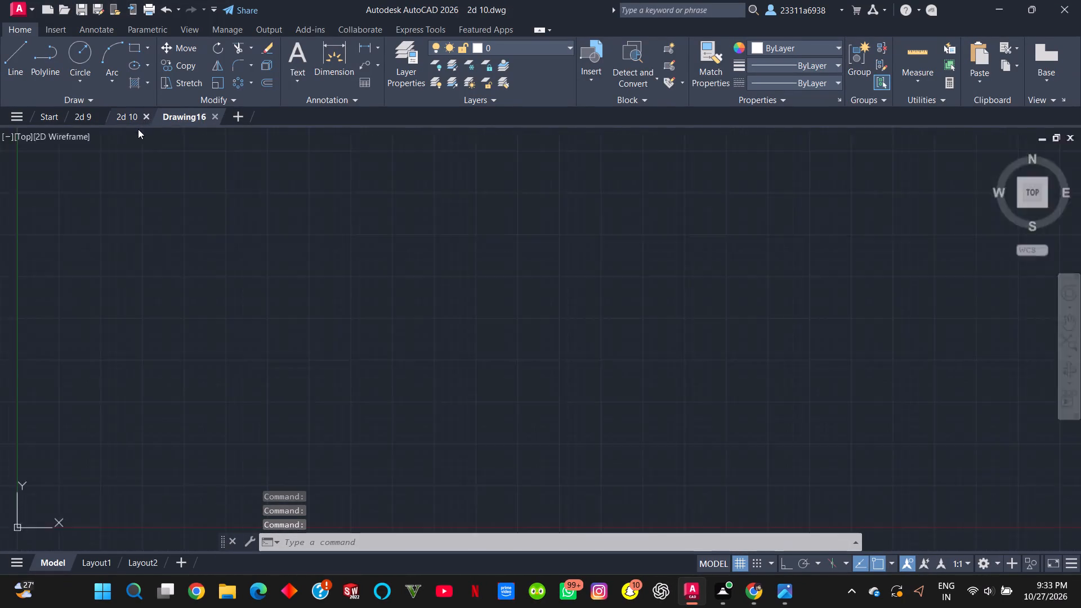
click(97, 116)
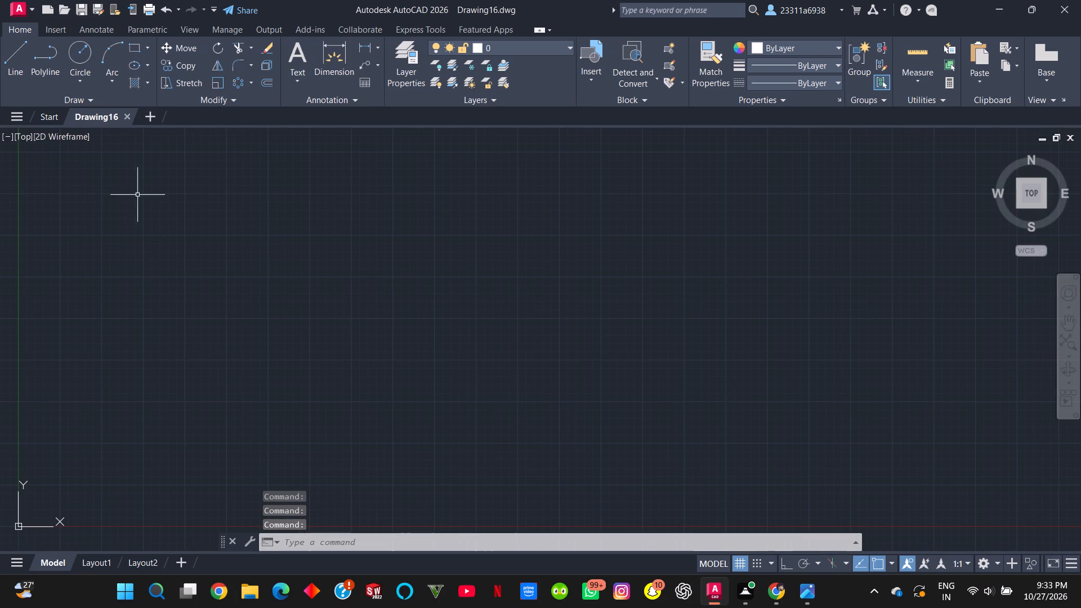
Start drawing a circle in the empty Drawing16 model space.
click(82, 53)
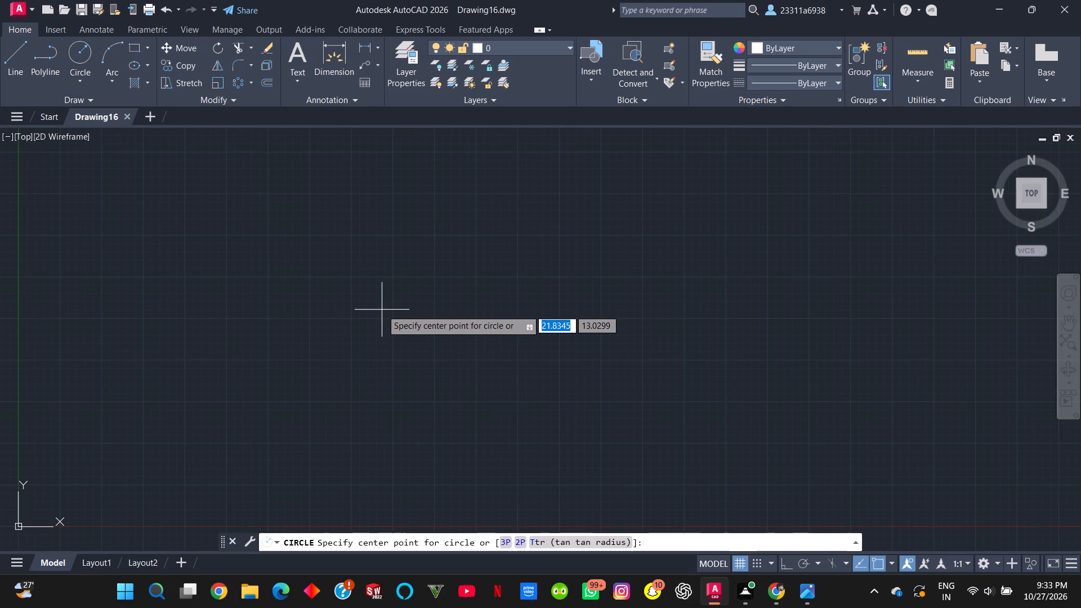
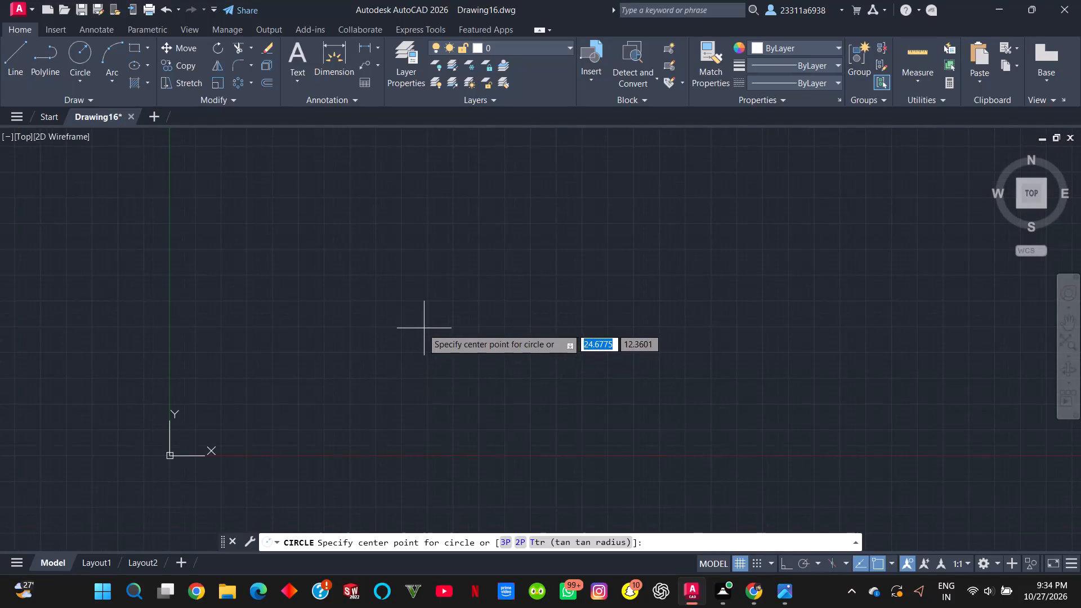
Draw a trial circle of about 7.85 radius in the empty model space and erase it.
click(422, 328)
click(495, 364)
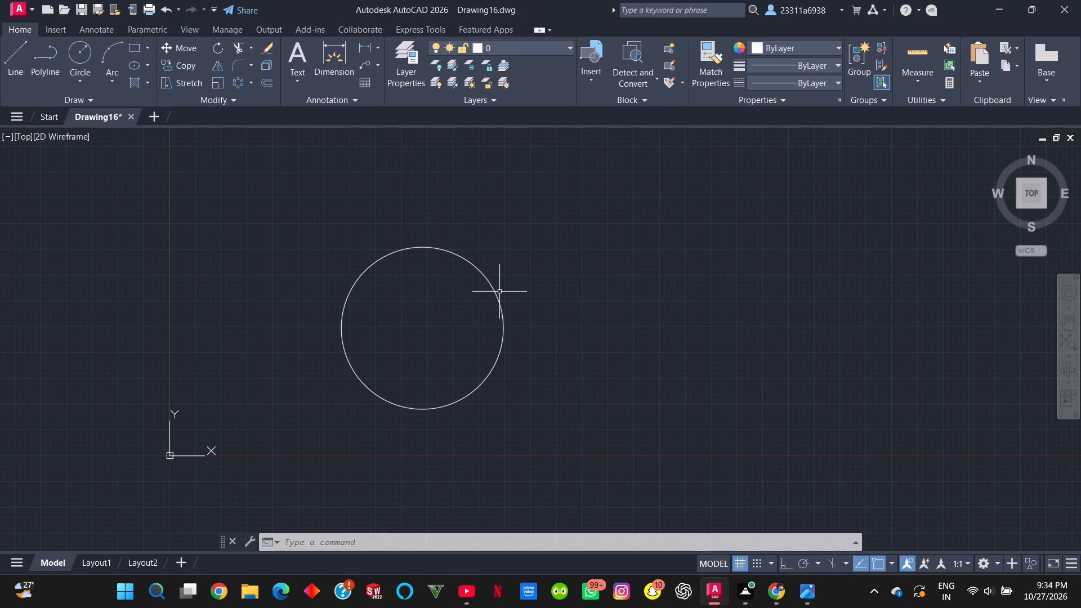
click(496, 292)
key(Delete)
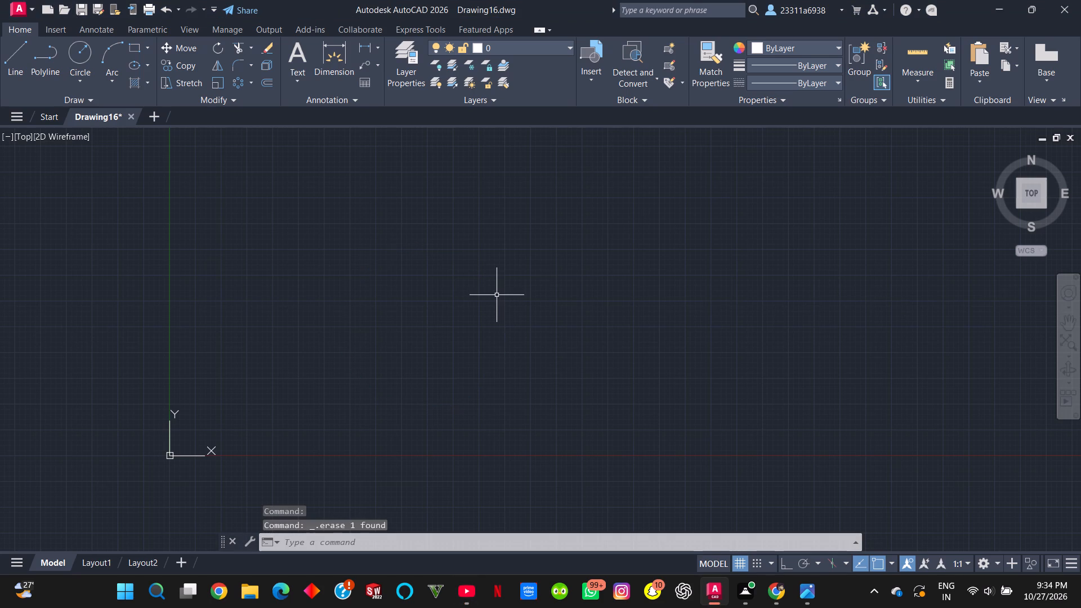
Draw a circle of radius 9 in the middle of the empty drawing area.
key(c)
click(555, 331)
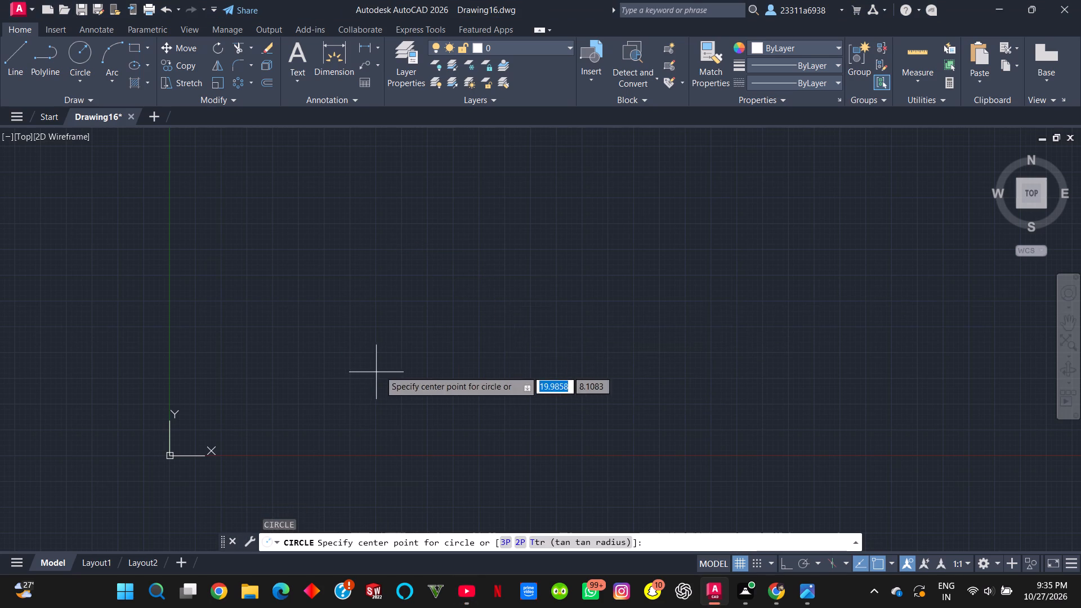
click(459, 318)
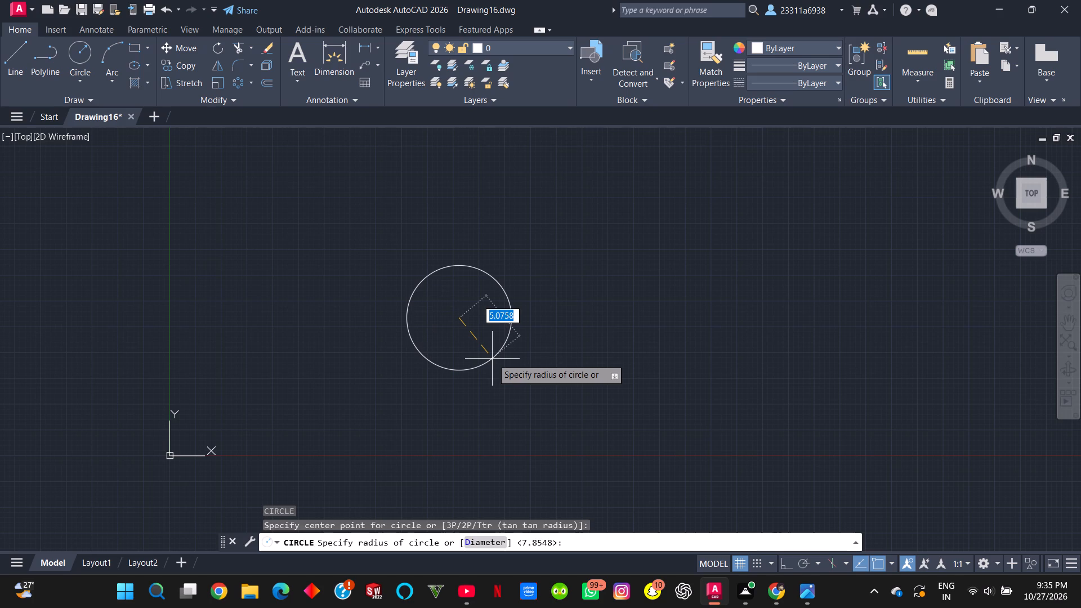
key(9)
key(Return)
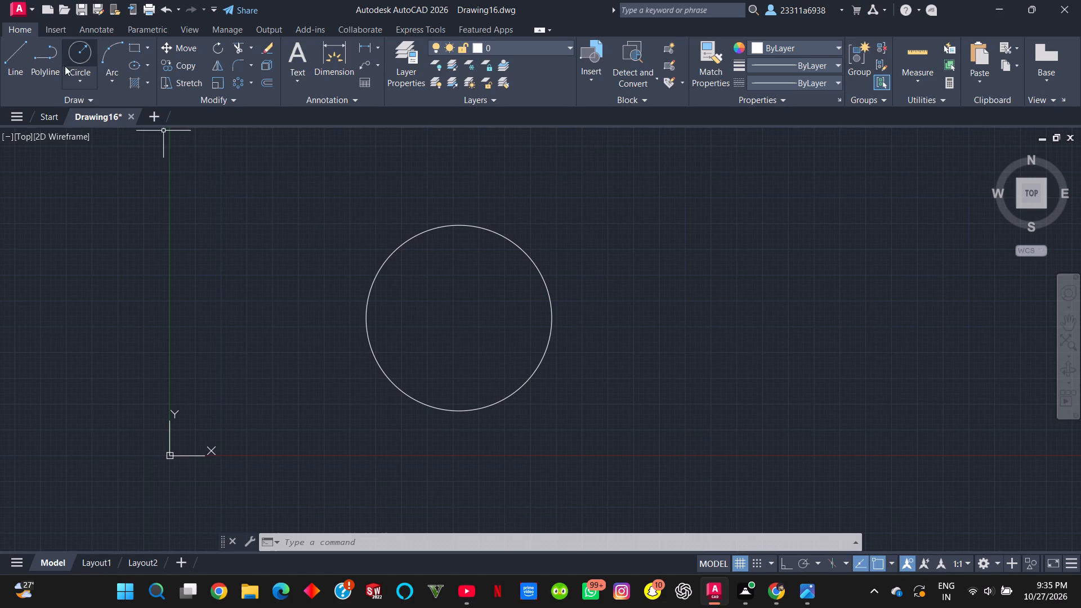
Draw three more circles with radii 10, 14 and 20, concentric with the radius 9 circle.
click(74, 54)
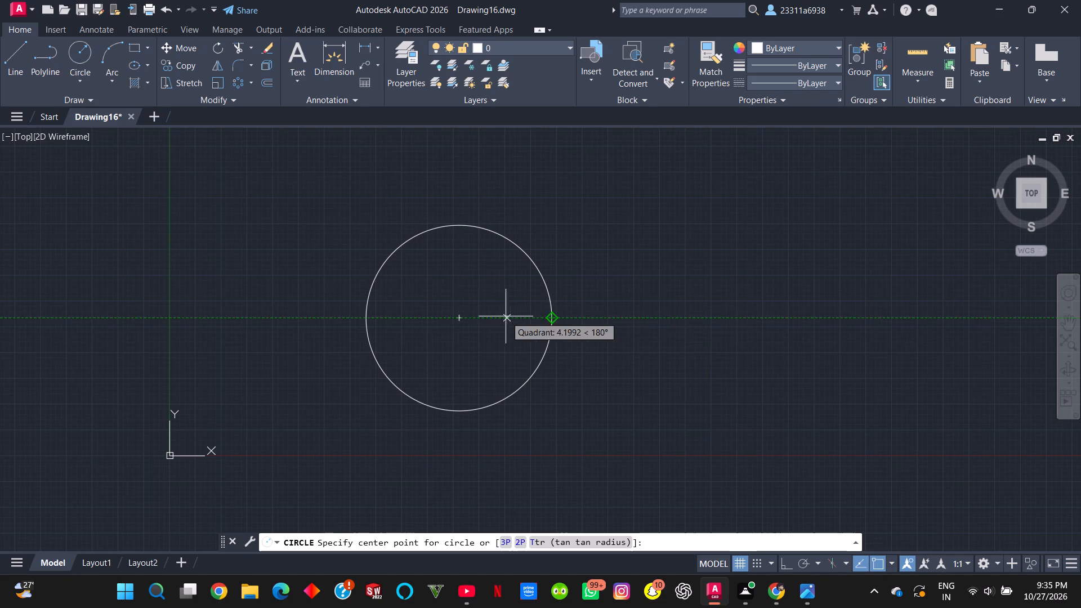
click(455, 318)
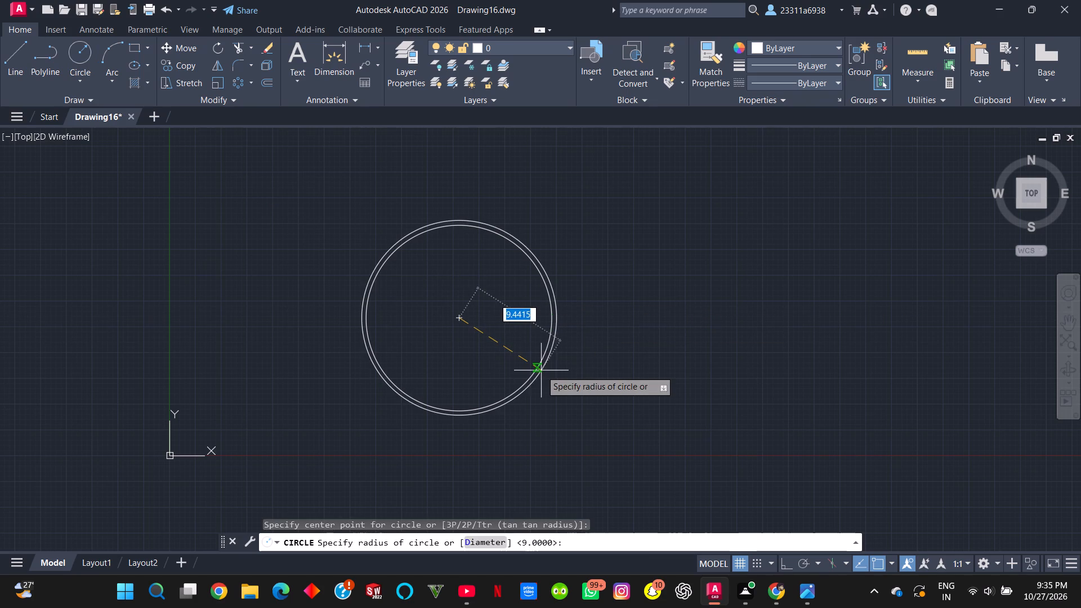
text(10)
key(Return)
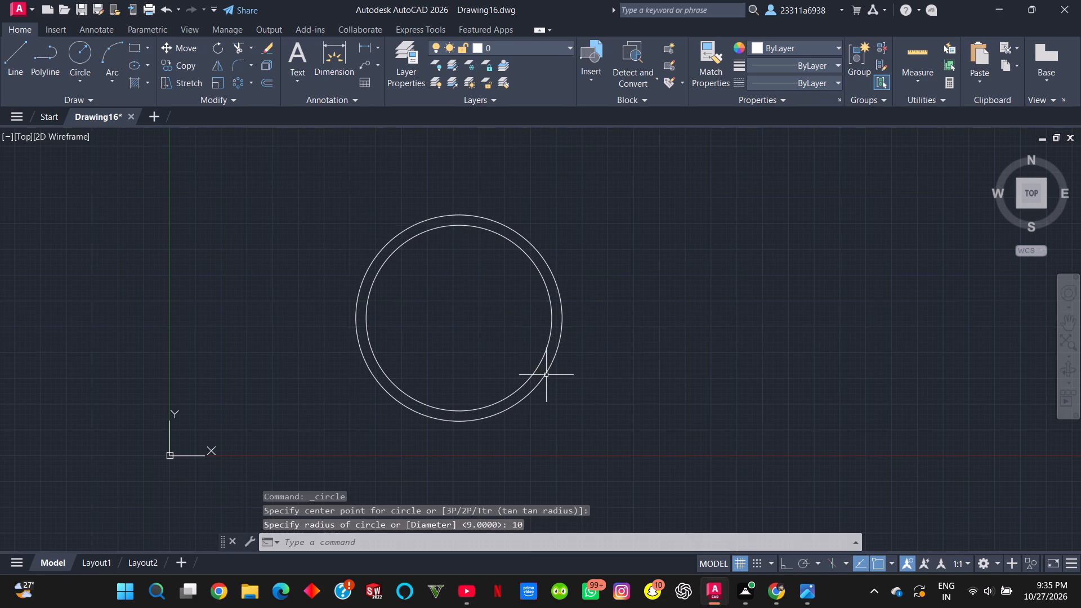
click(86, 55)
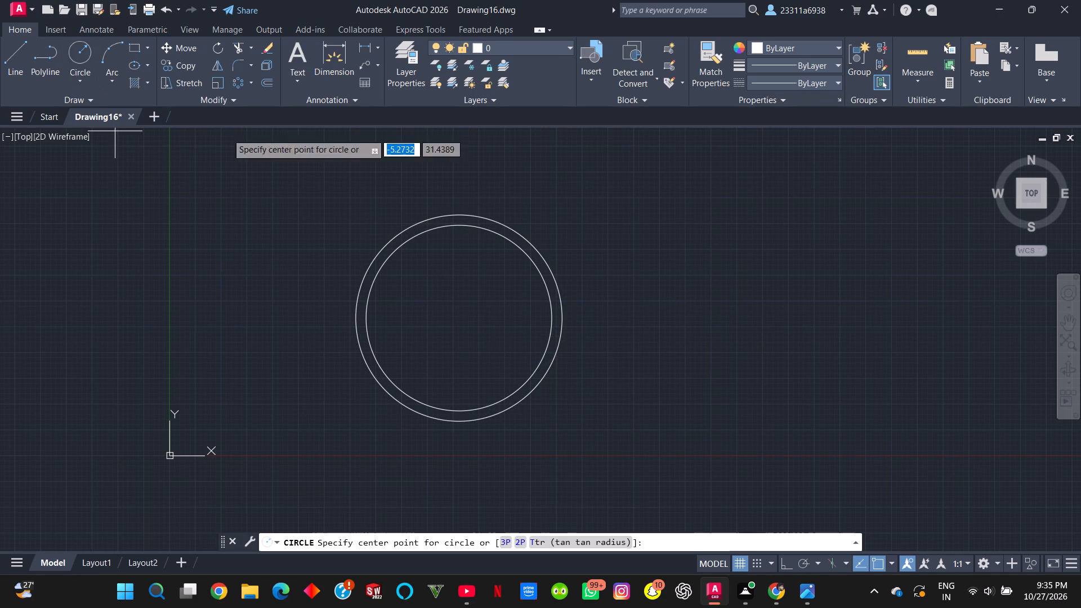
click(460, 319)
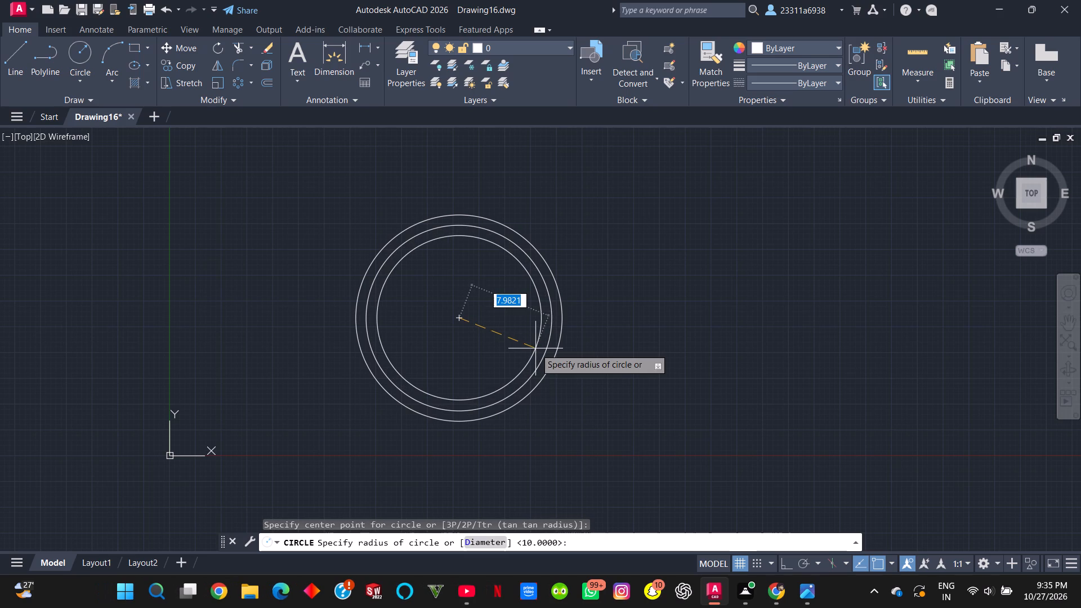
text(14)
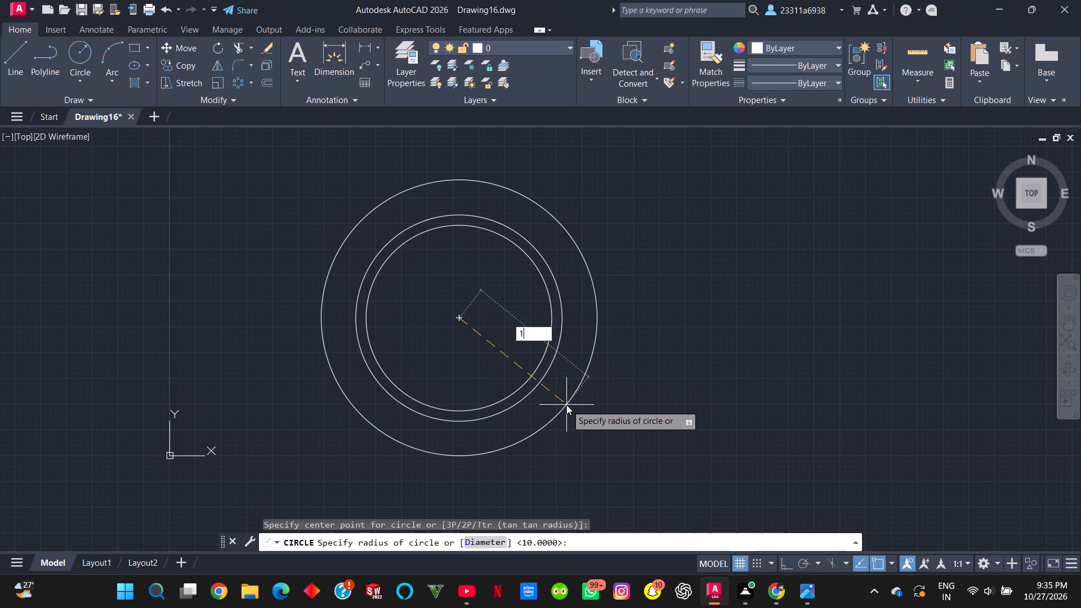
key(Return)
click(81, 60)
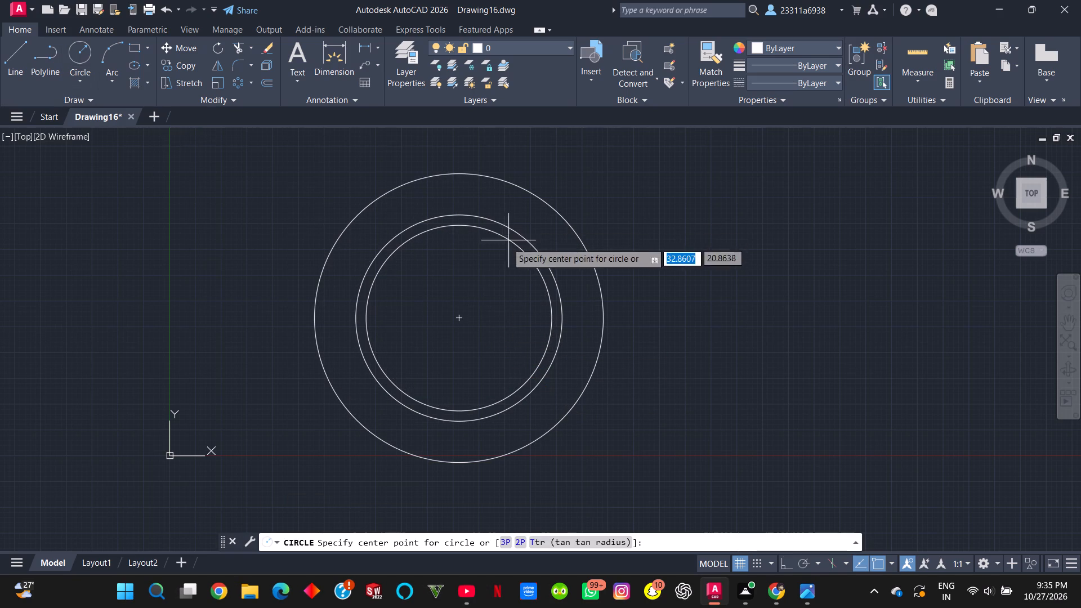
click(461, 315)
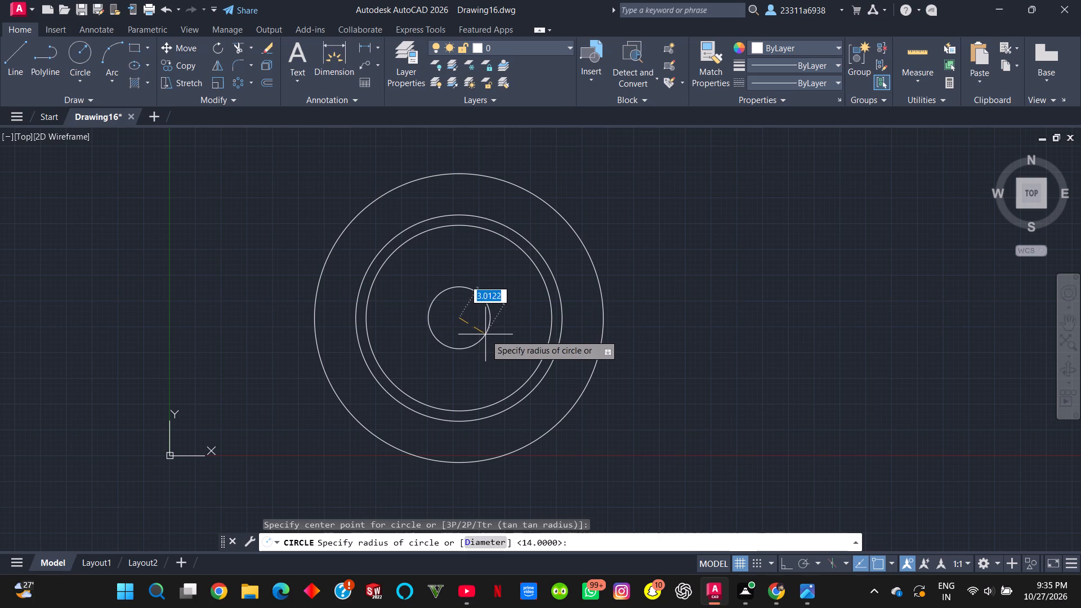
text(20)
key(Return)
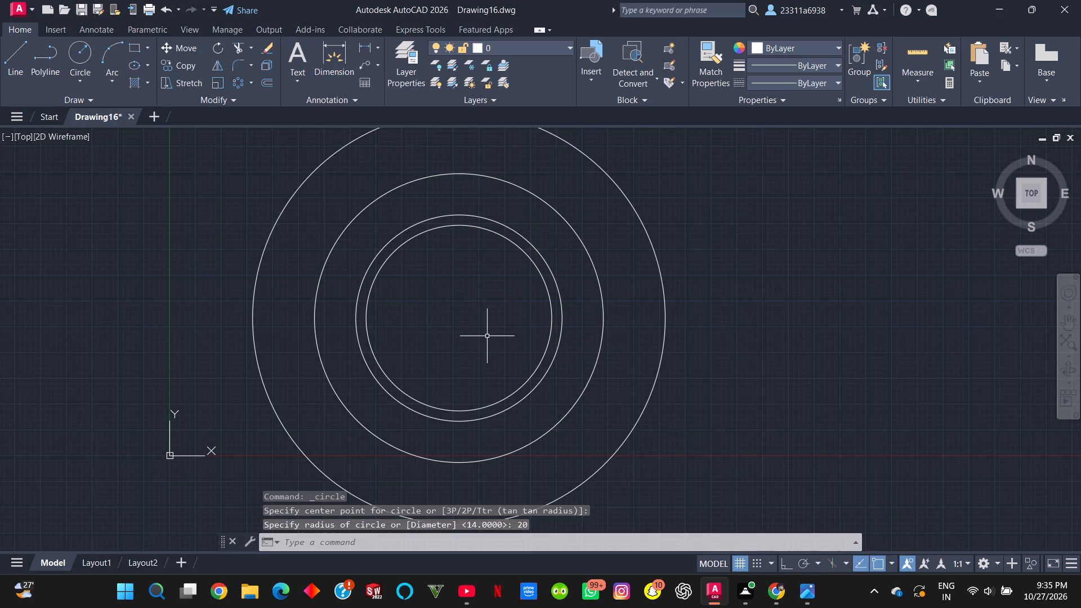
With Ortho on, draw vertical centre lines from the circles' centre up past the outer circle and back down well below it.
click(14, 60)
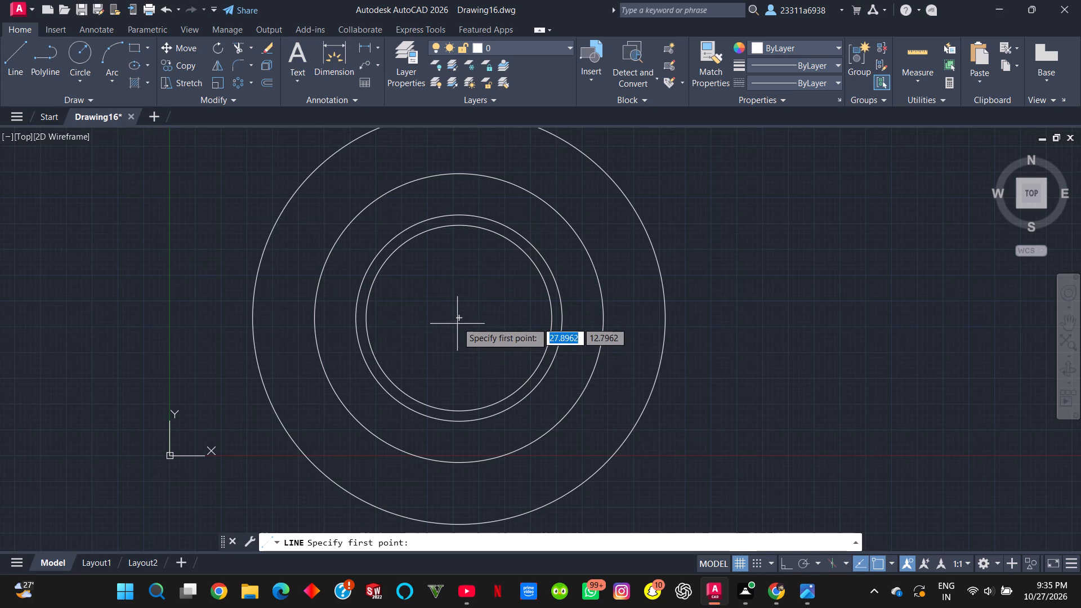
click(457, 322)
scroll(464, 249, down, 3)
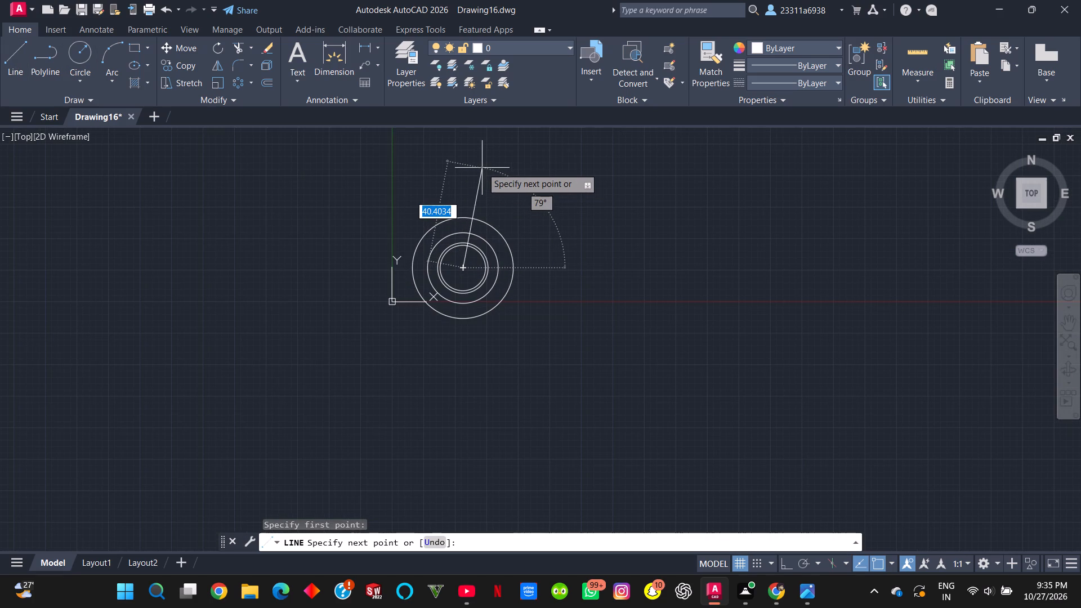
key(F8)
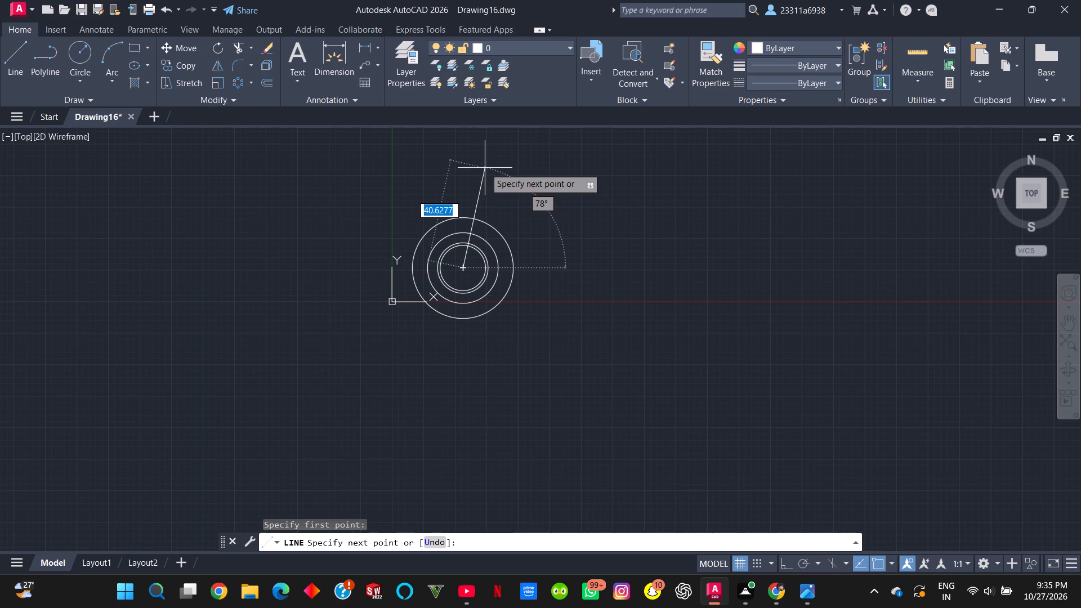
click(466, 143)
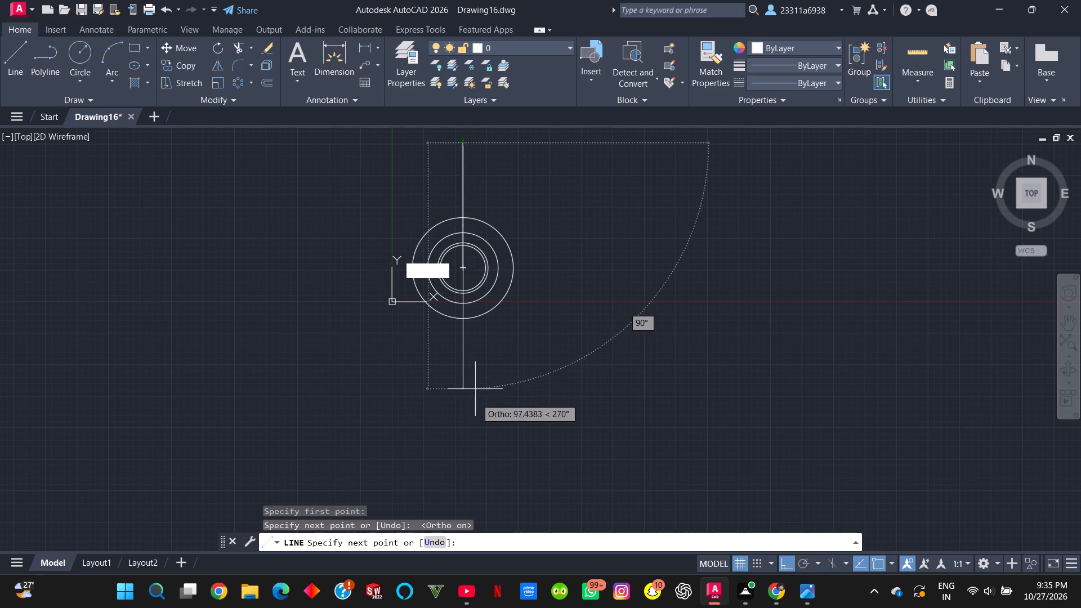
click(465, 414)
key(Escape)
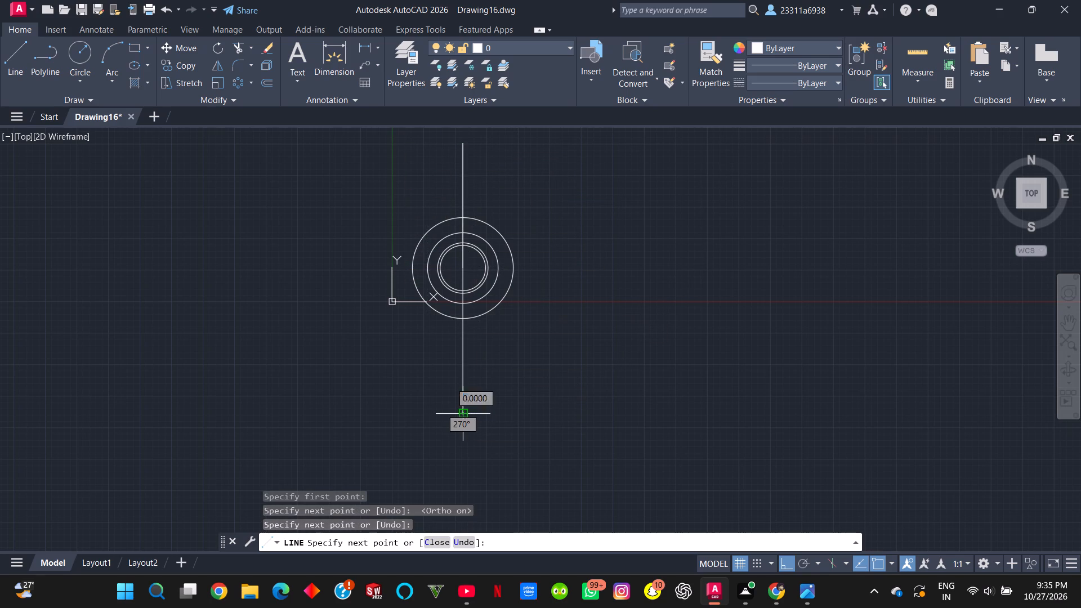
Move the UCS origin away from the circles to an empty area to their lower left.
click(391, 303)
click(391, 303)
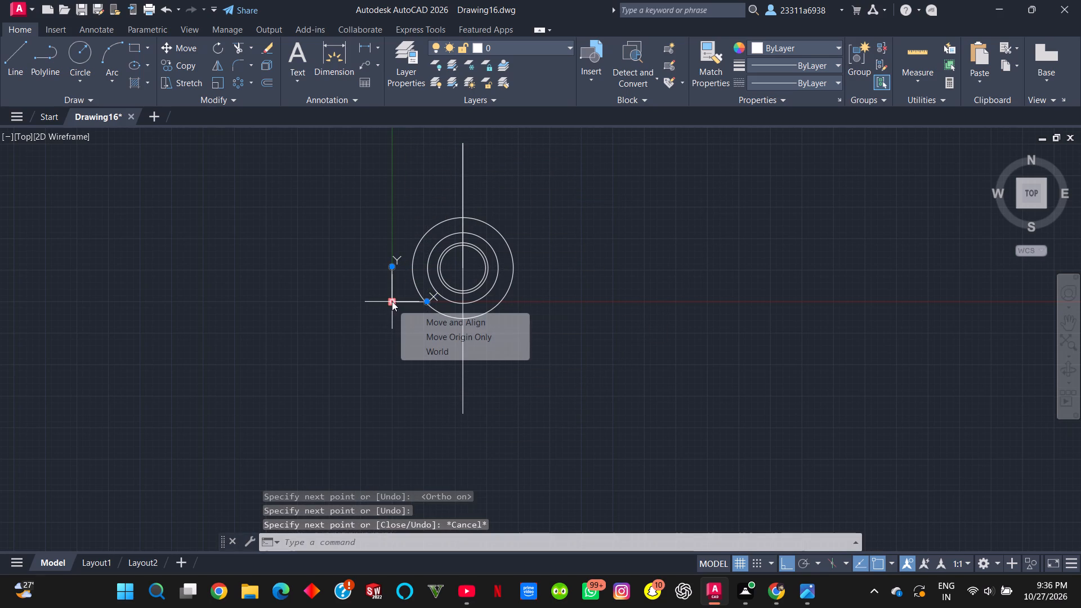
click(392, 300)
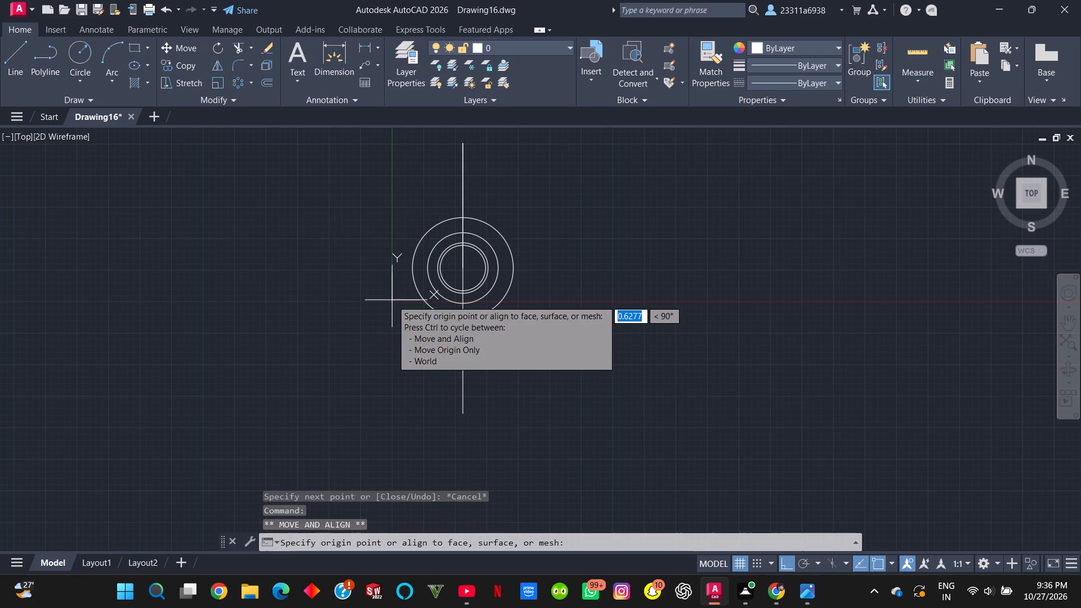
click(86, 361)
Draw horizontal centre lines from the circles' centre out past the outer circle to the right and back across to the far left.
scroll(301, 276, up, 1)
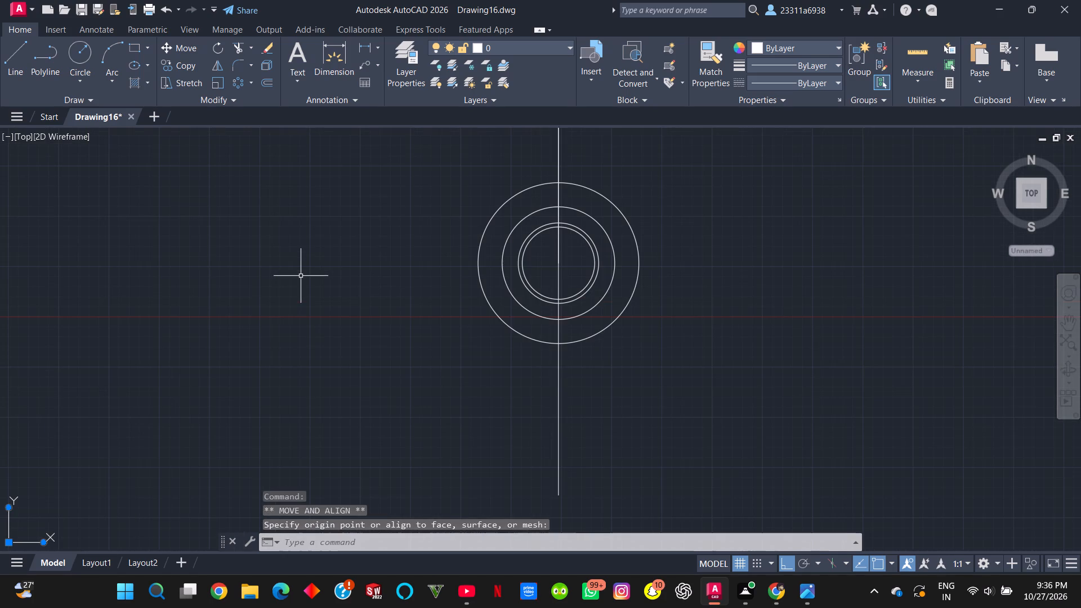
click(11, 60)
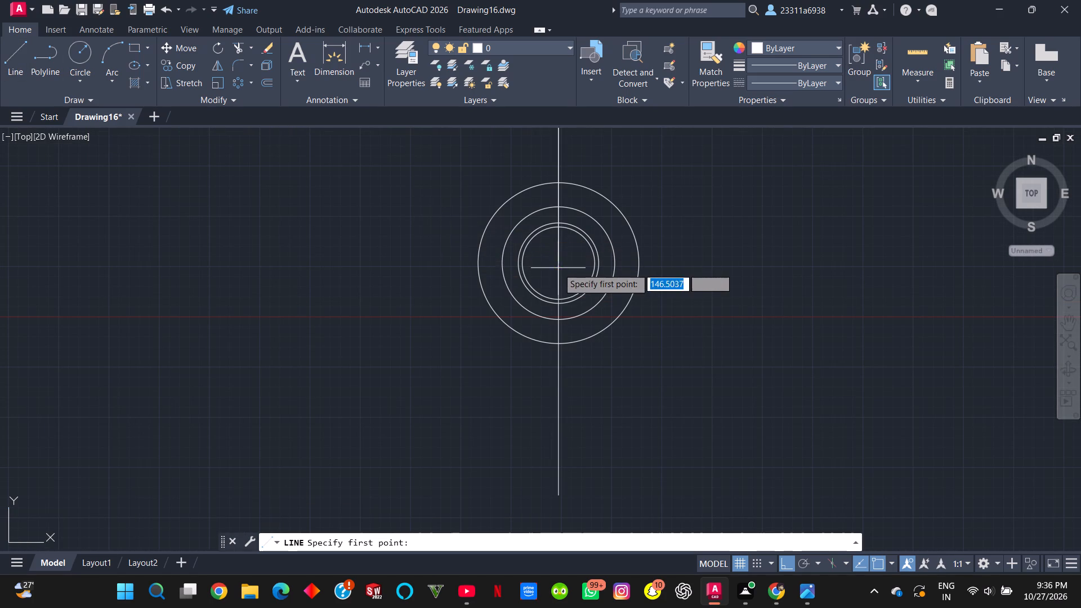
click(559, 265)
click(927, 256)
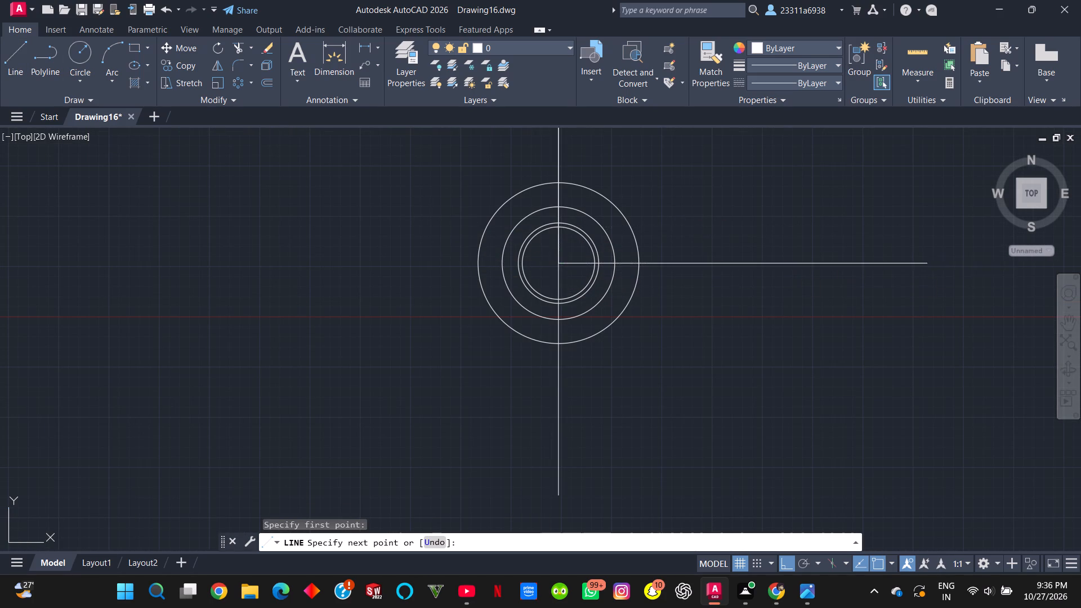
click(178, 261)
key(Escape)
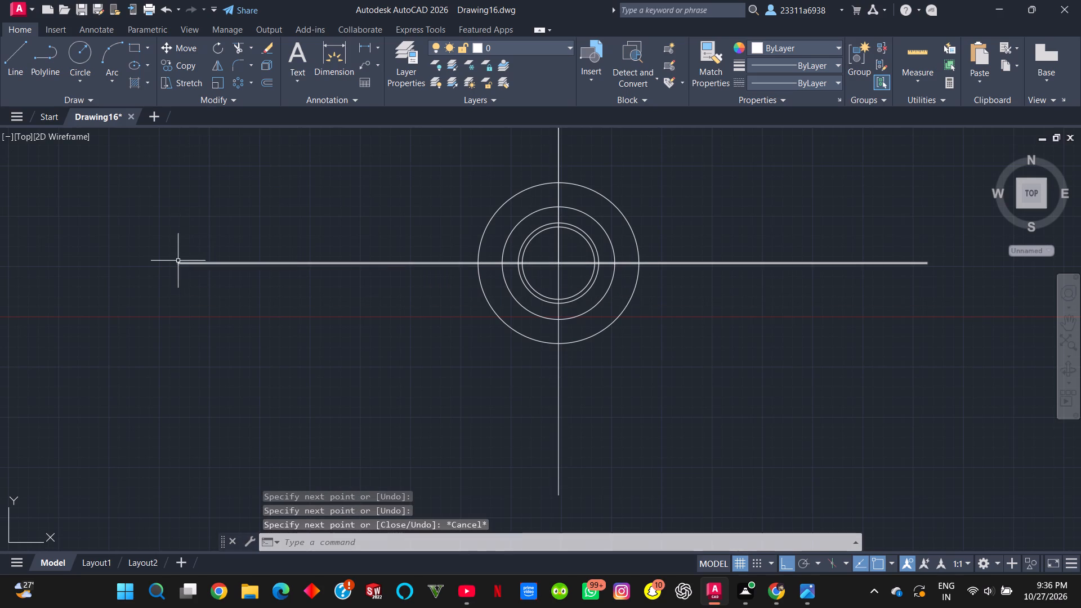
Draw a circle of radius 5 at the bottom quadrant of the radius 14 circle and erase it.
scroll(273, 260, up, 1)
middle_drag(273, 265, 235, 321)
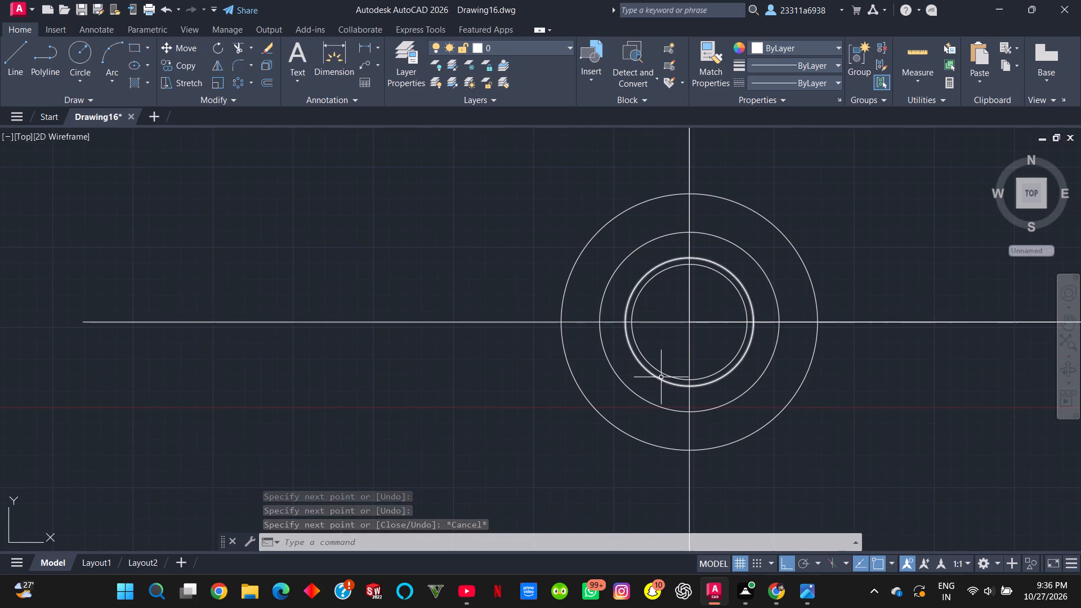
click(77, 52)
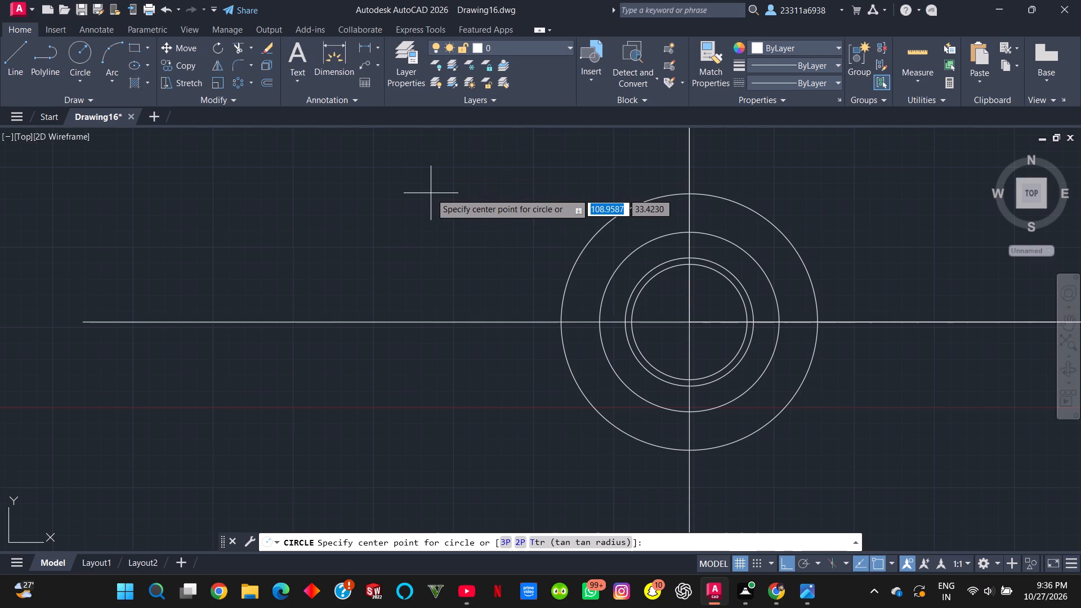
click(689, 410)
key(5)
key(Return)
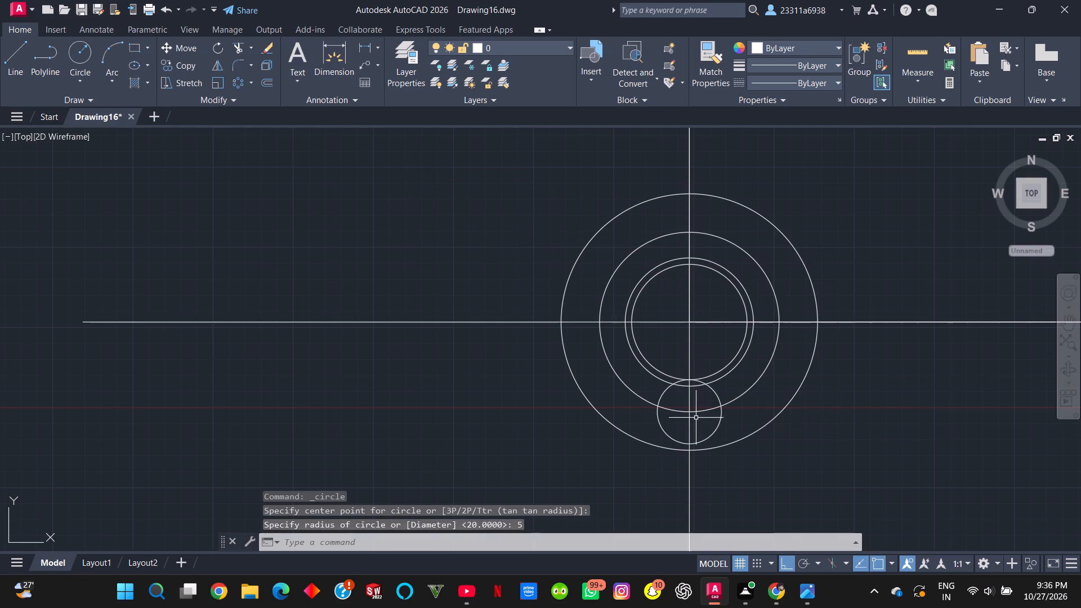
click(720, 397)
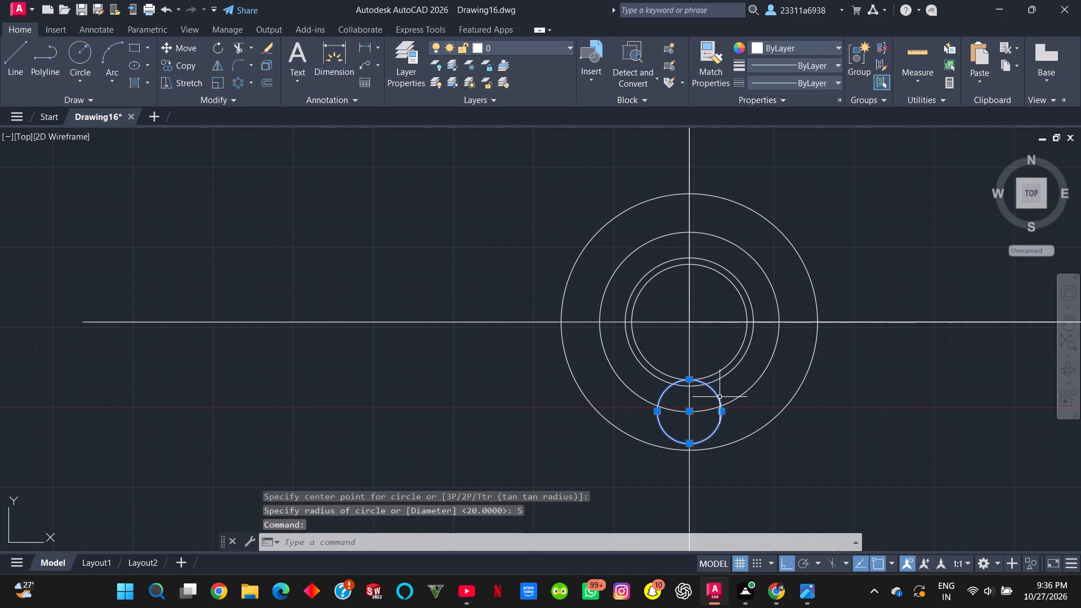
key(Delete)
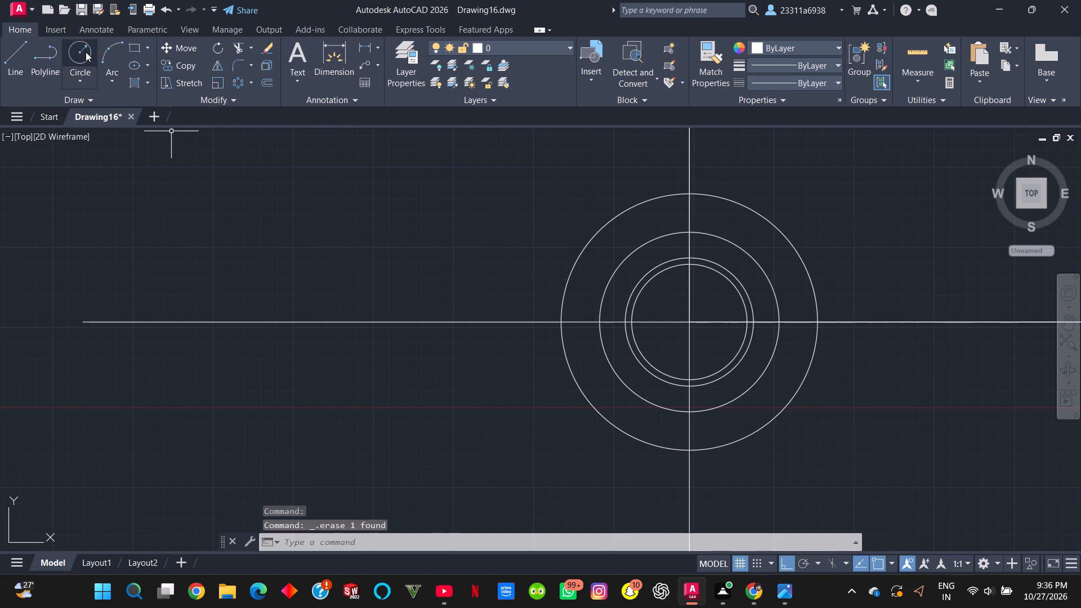
Draw a circle of radius 2.5 centred on the bottom quadrant of the radius 14 circle.
click(86, 52)
click(691, 408)
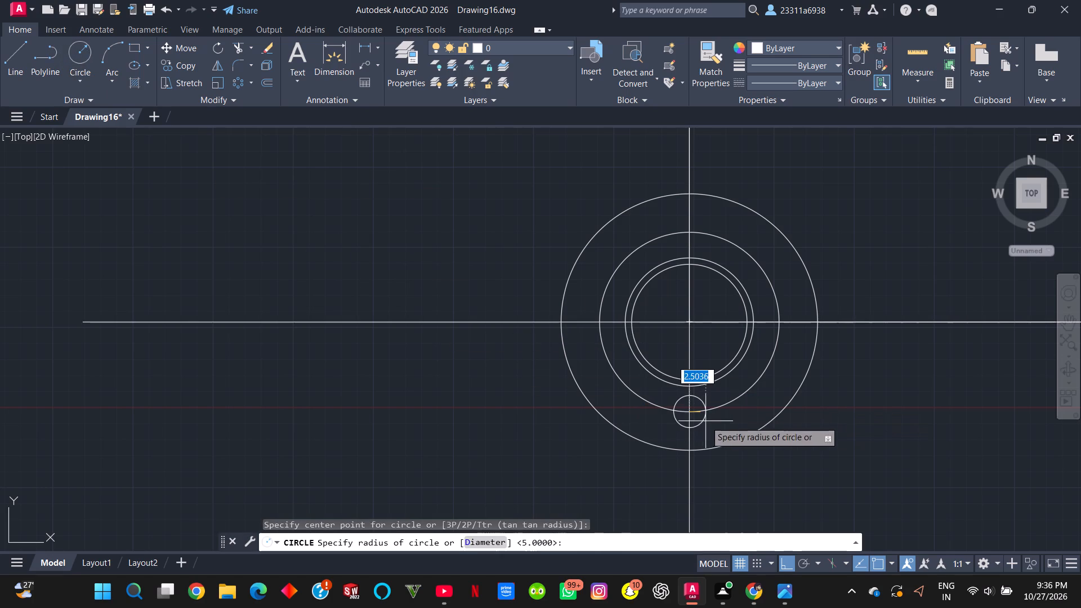
text(2.5)
key(Return)
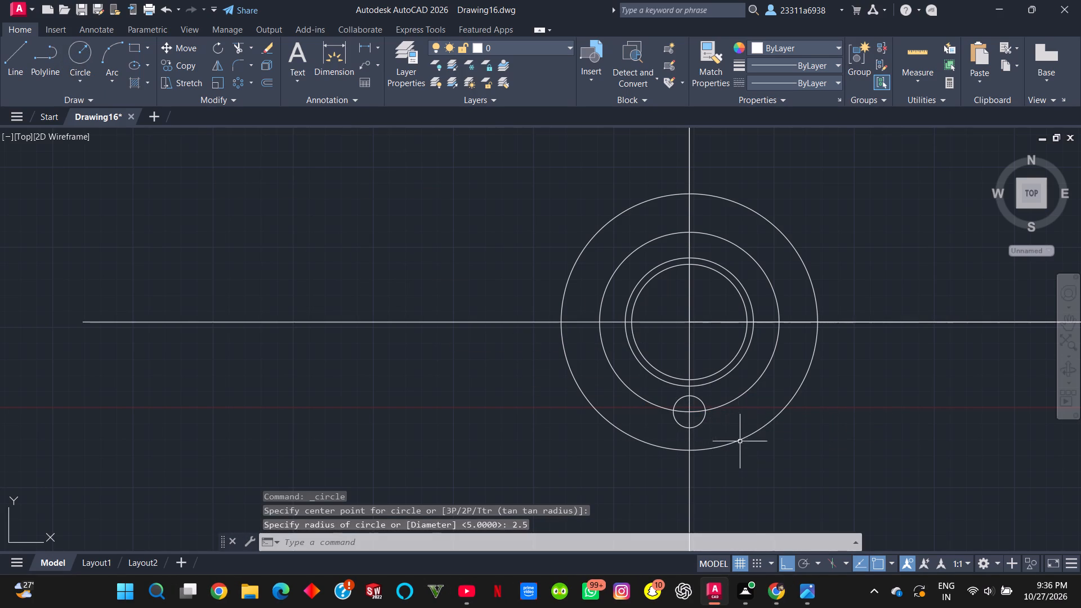
Create a polar array of the radius 2.5 circle about the common centre with 3 items over 360 degrees.
click(702, 421)
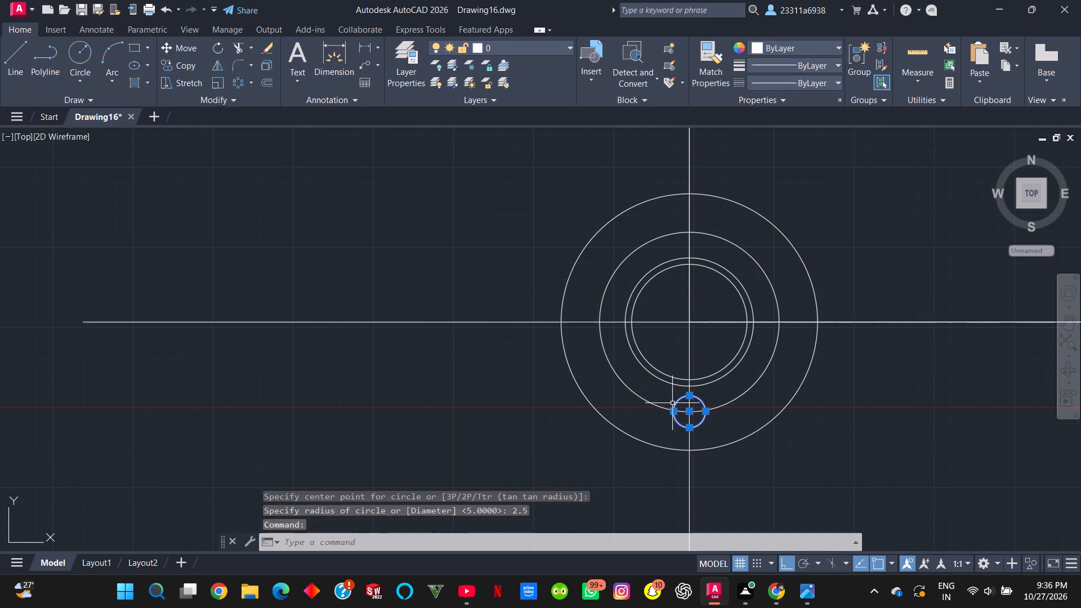
click(240, 84)
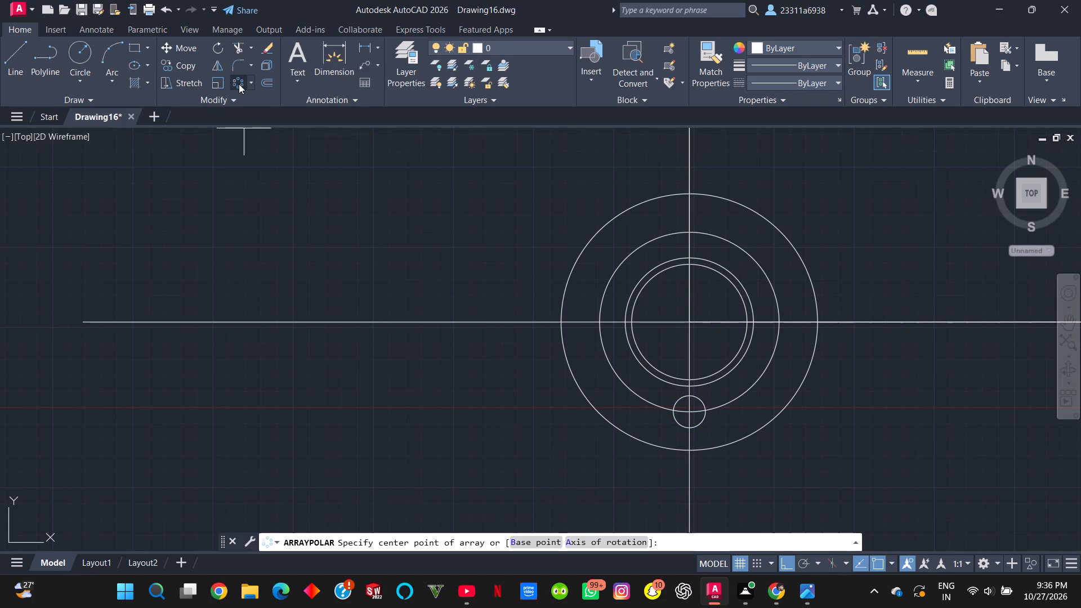
click(688, 321)
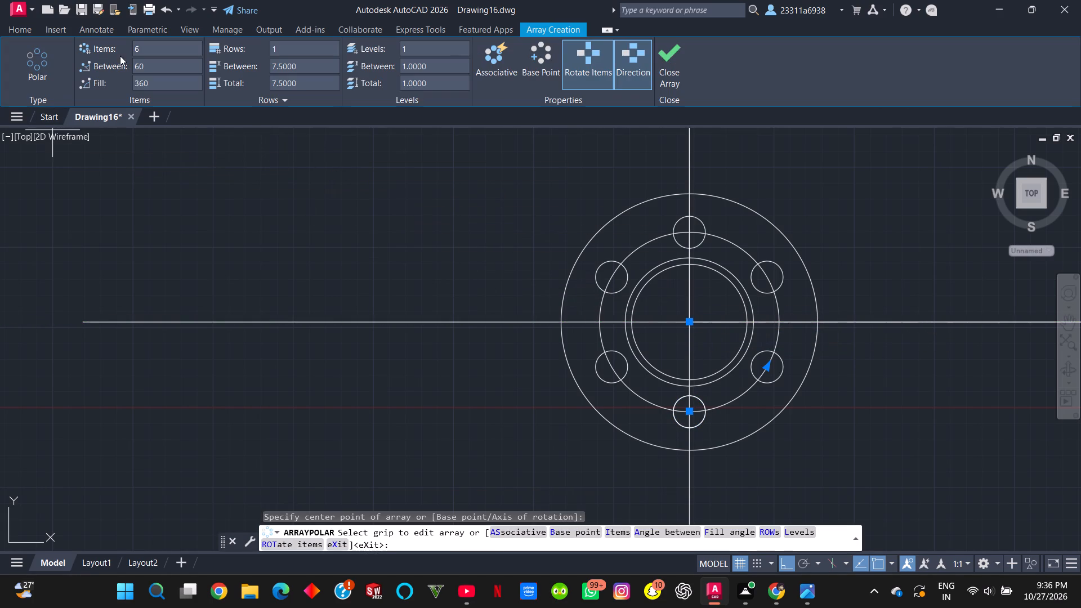
click(142, 53)
key(3)
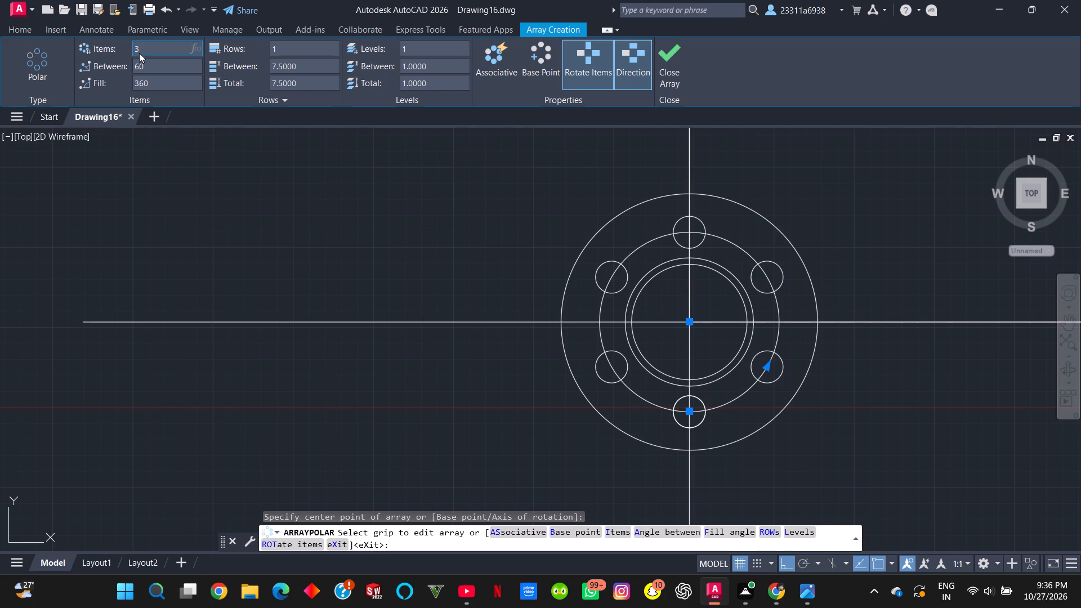
key(Return)
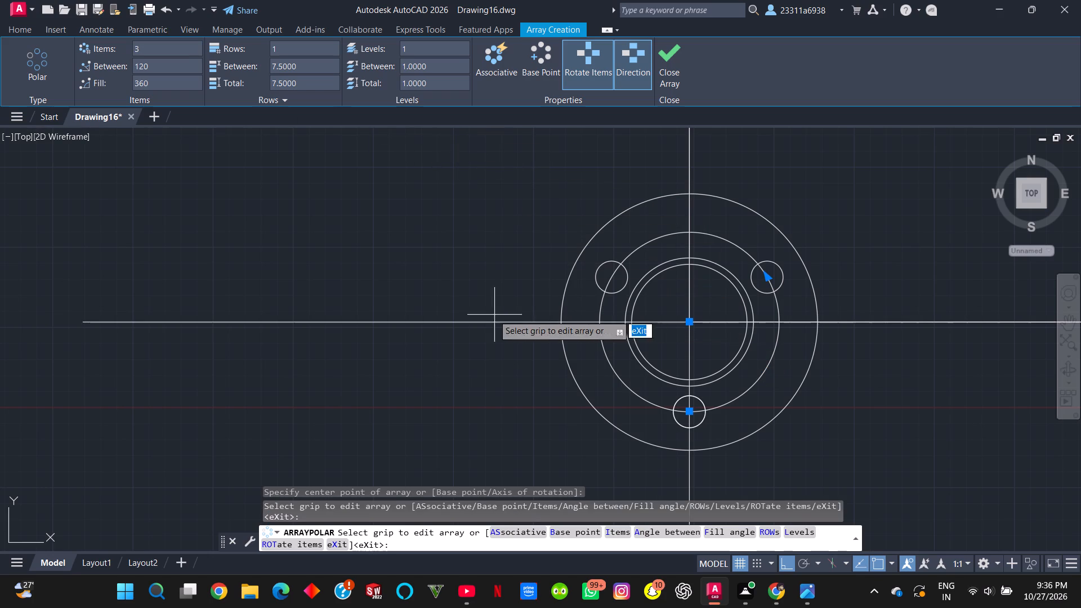
key(Return)
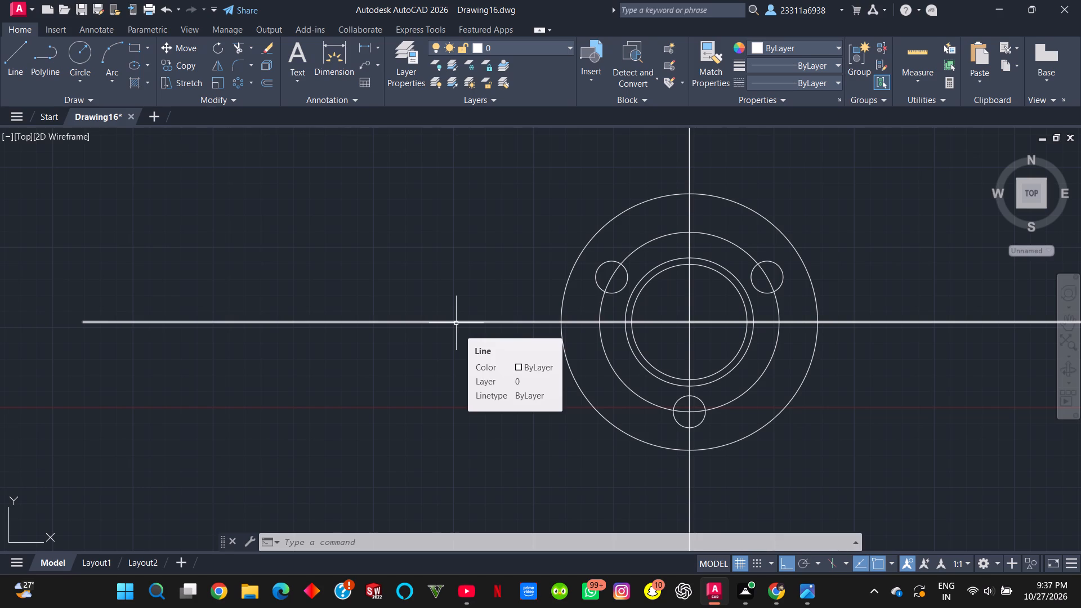
Draw two concentric circles of radius 30 and 31 at the common centre of the existing circles.
click(84, 50)
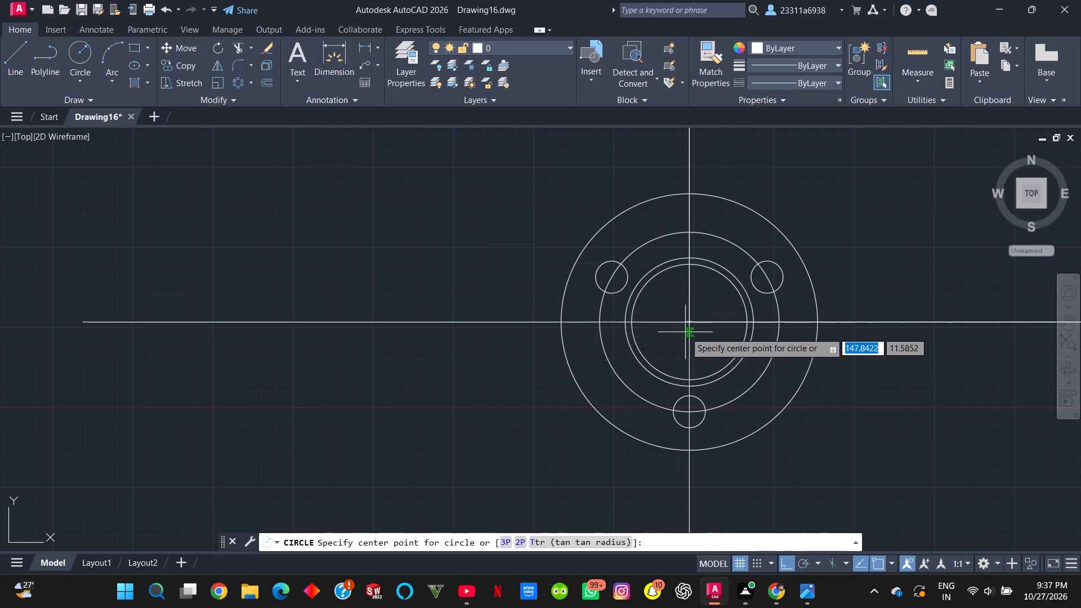
click(688, 322)
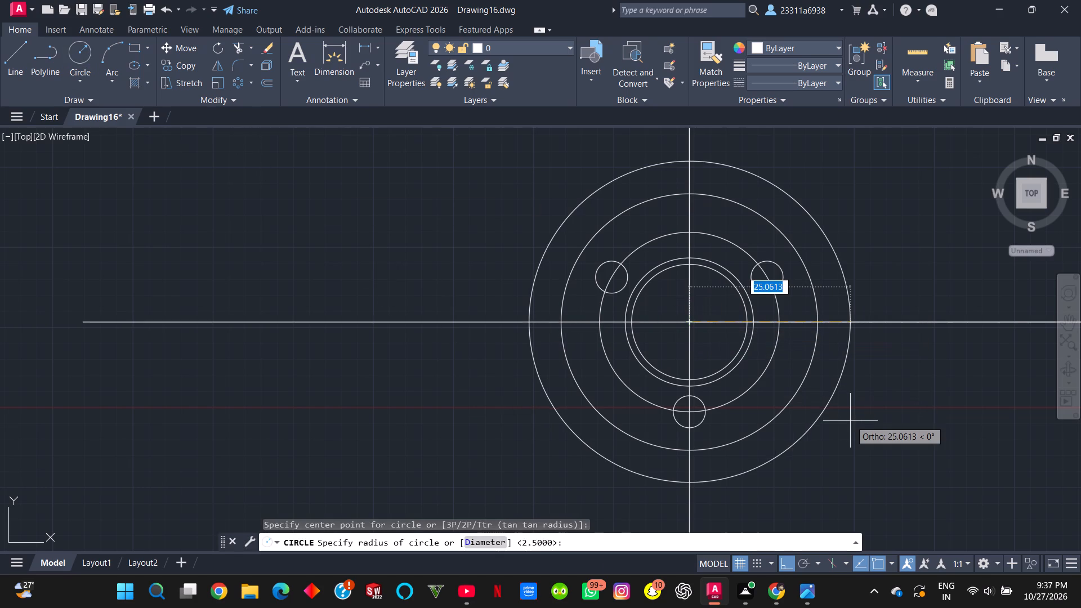
text(30)
key(Return)
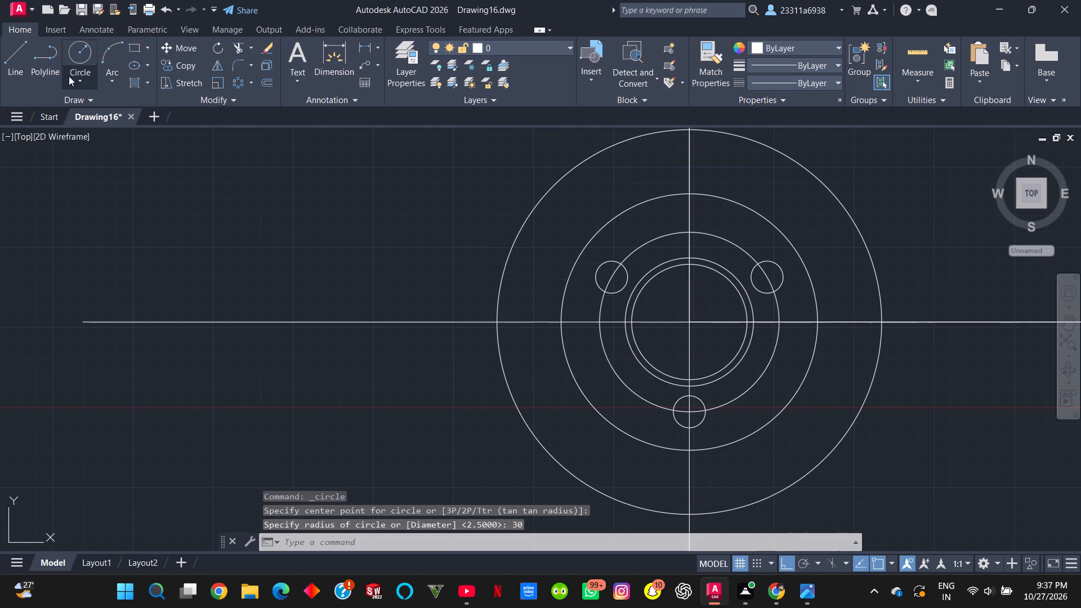
click(73, 53)
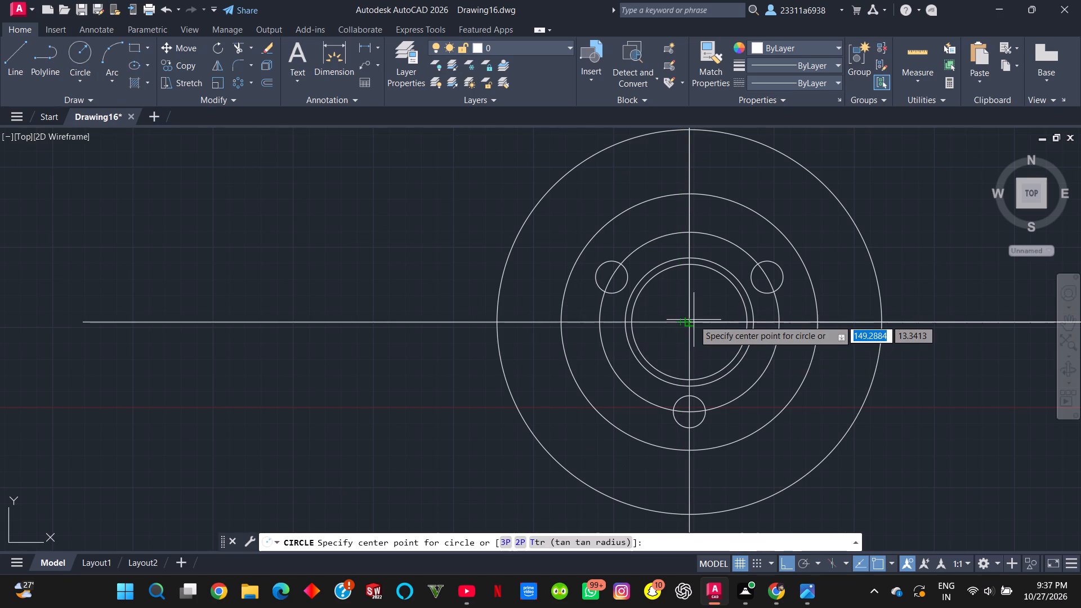
click(690, 320)
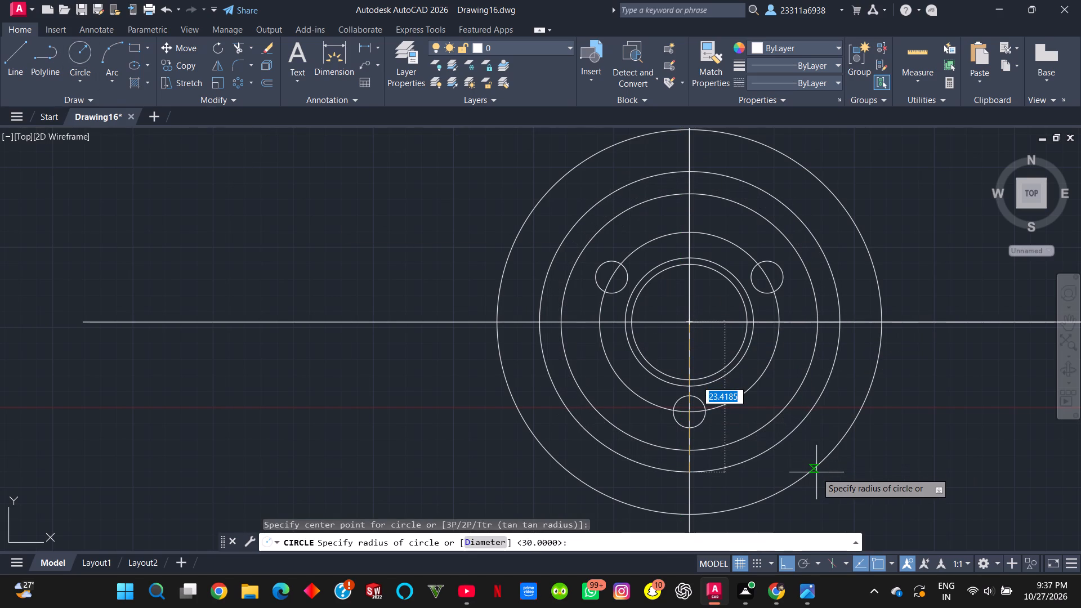
text(31)
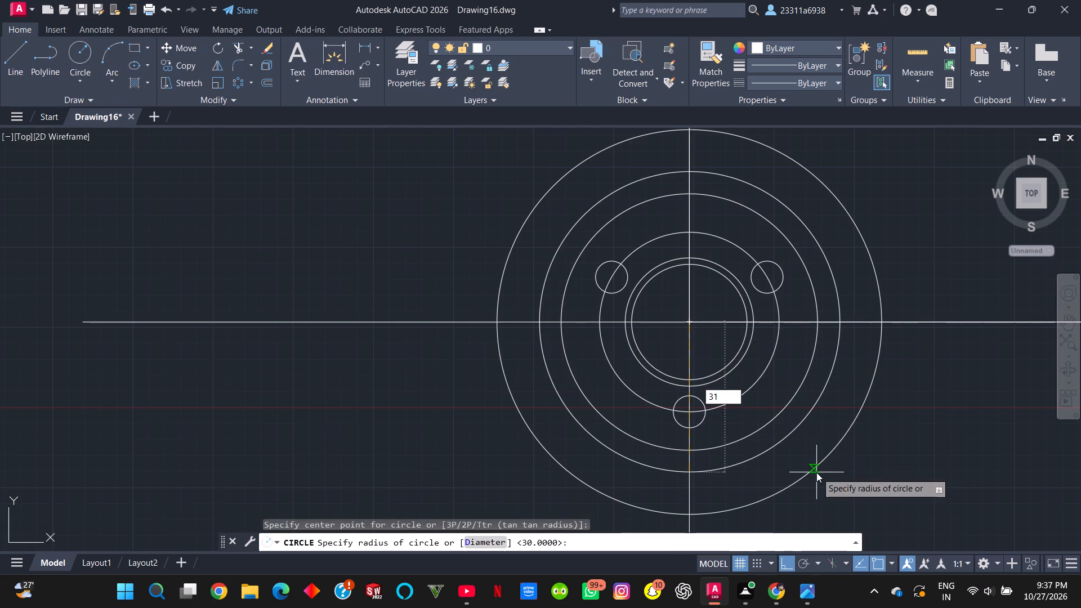
key(Return)
Draw a circle of radius 40 at the common centre as the outermost circle of the part.
scroll(646, 359, down, 2)
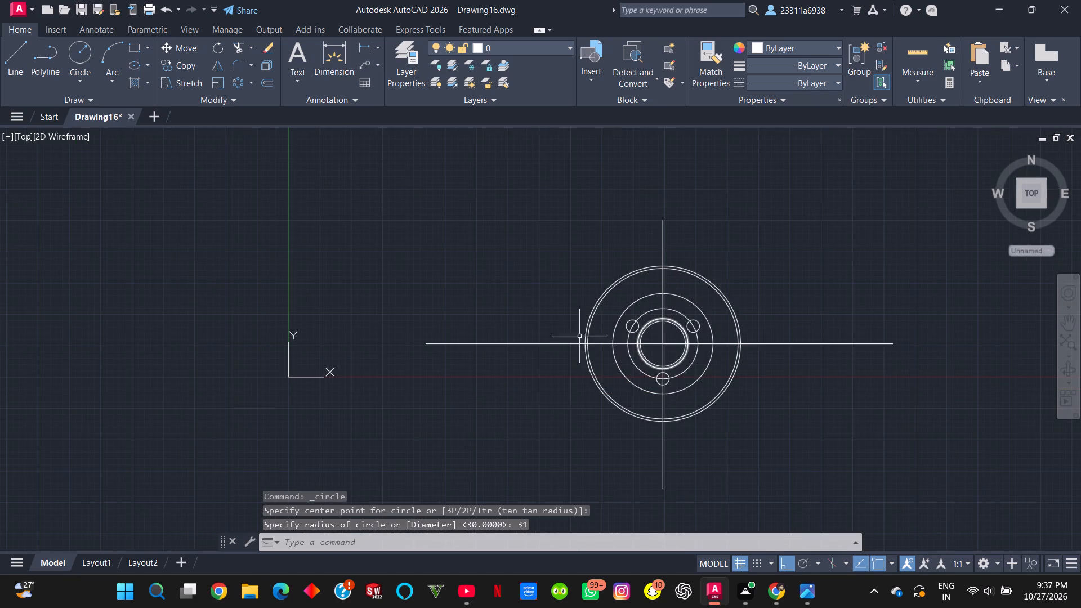
click(83, 61)
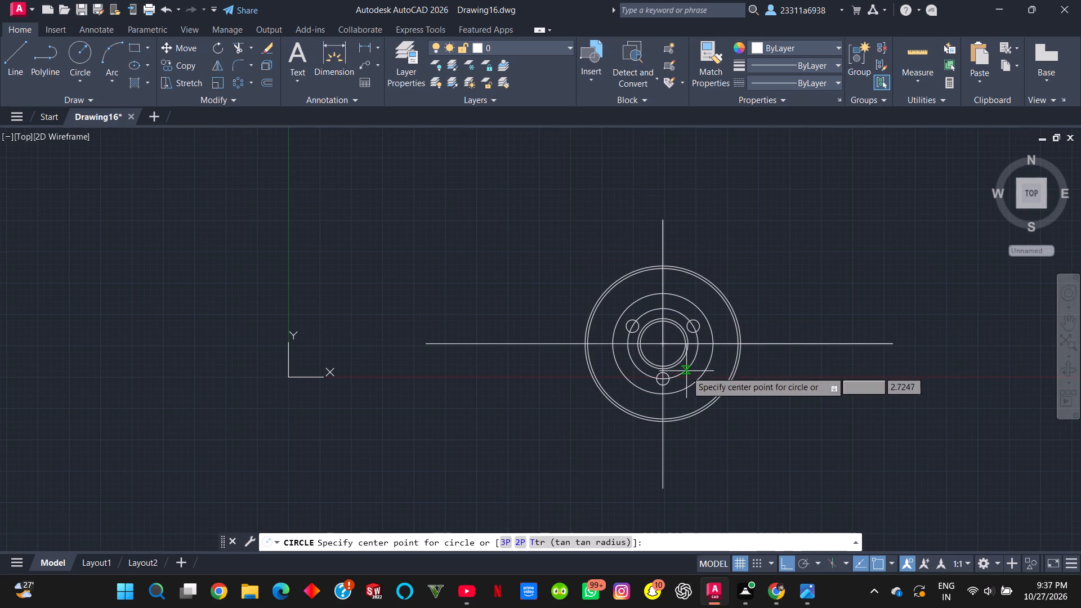
click(662, 345)
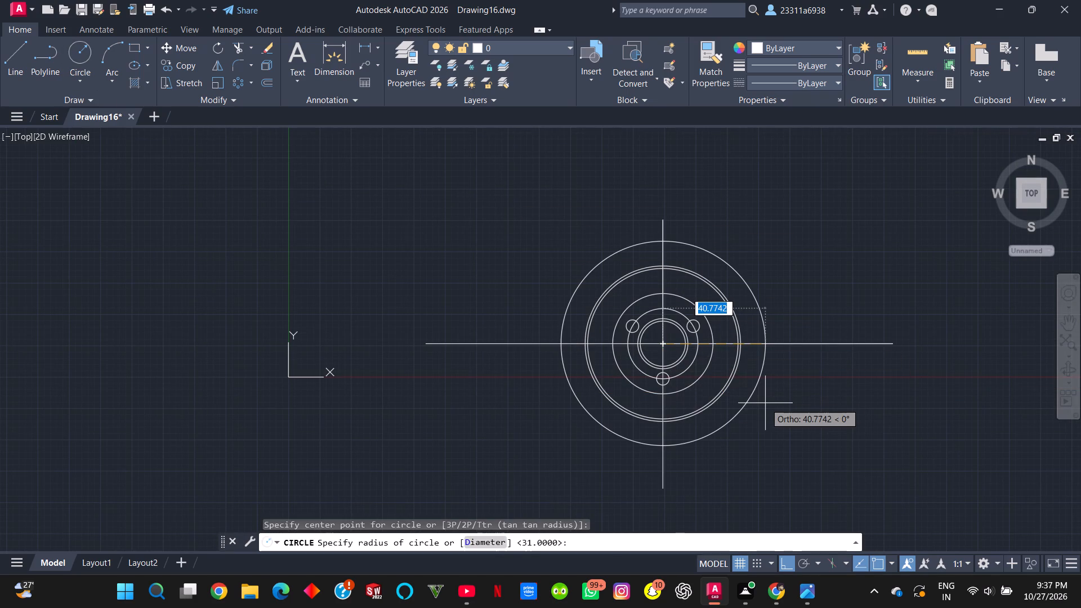
text(40)
key(Return)
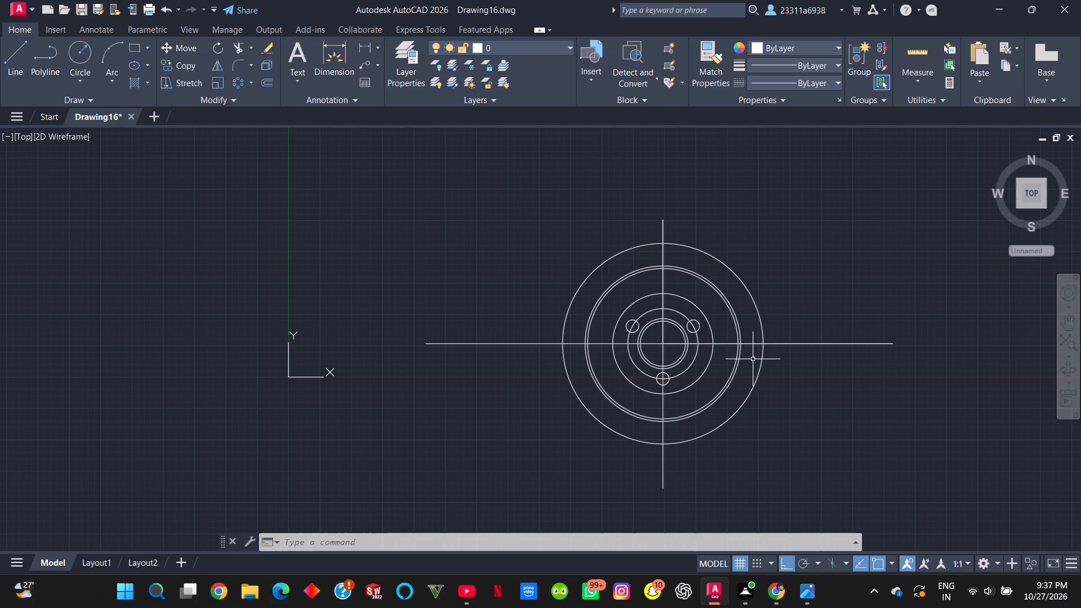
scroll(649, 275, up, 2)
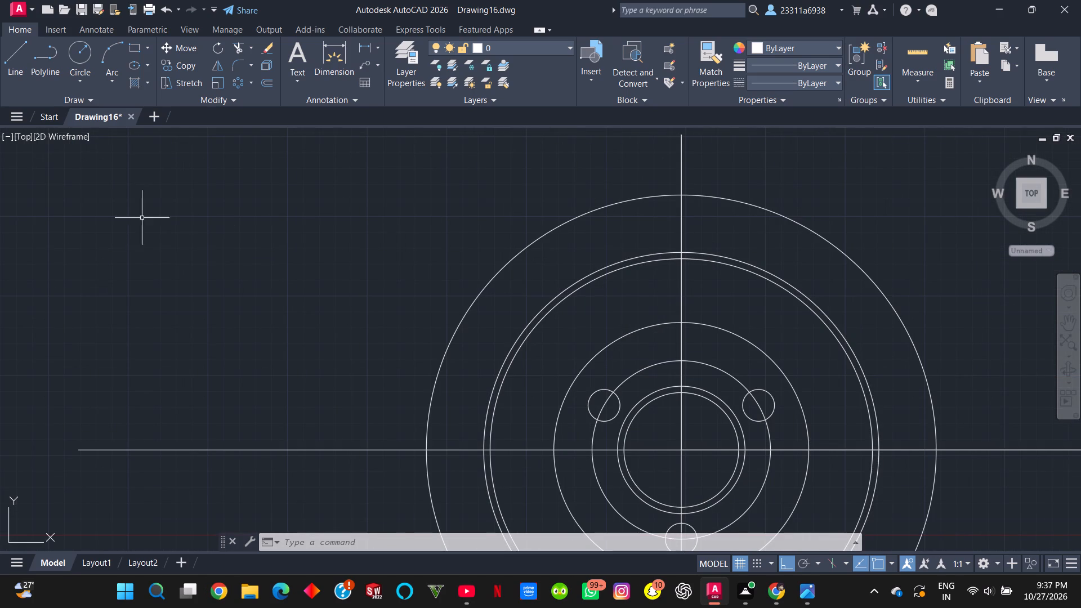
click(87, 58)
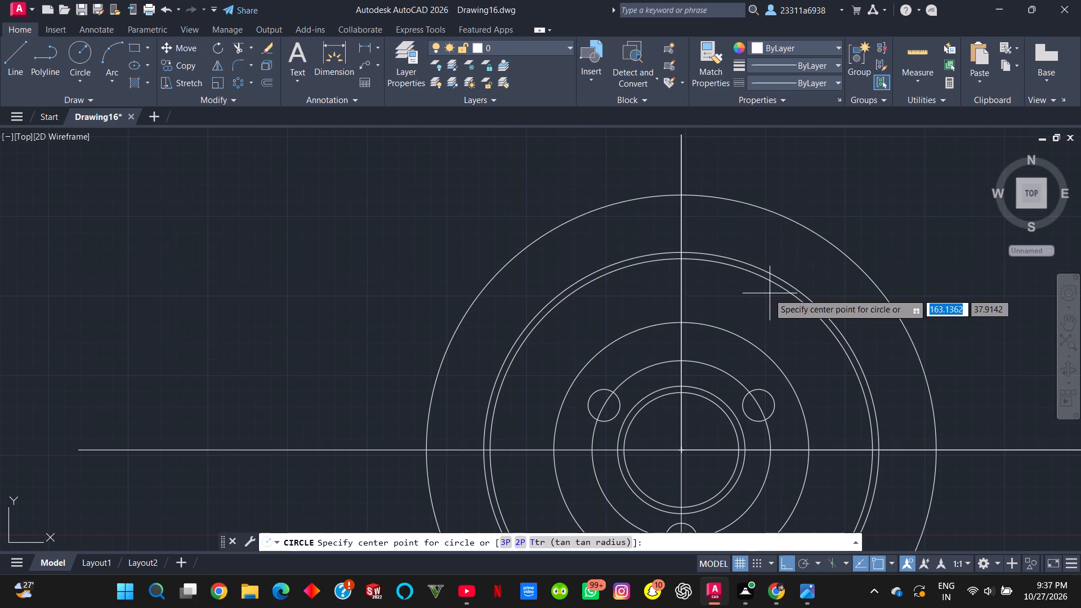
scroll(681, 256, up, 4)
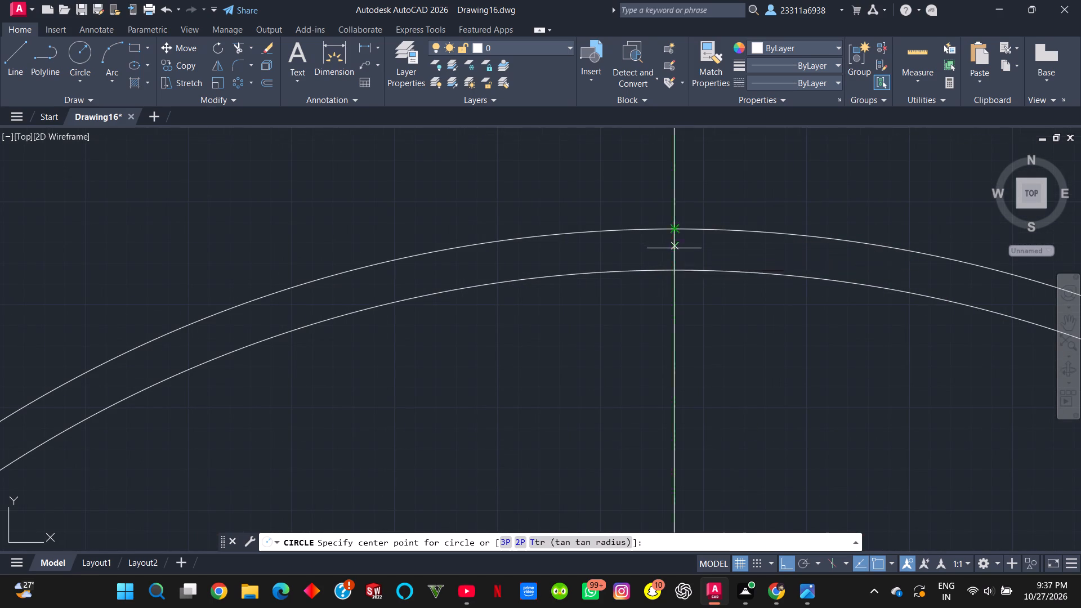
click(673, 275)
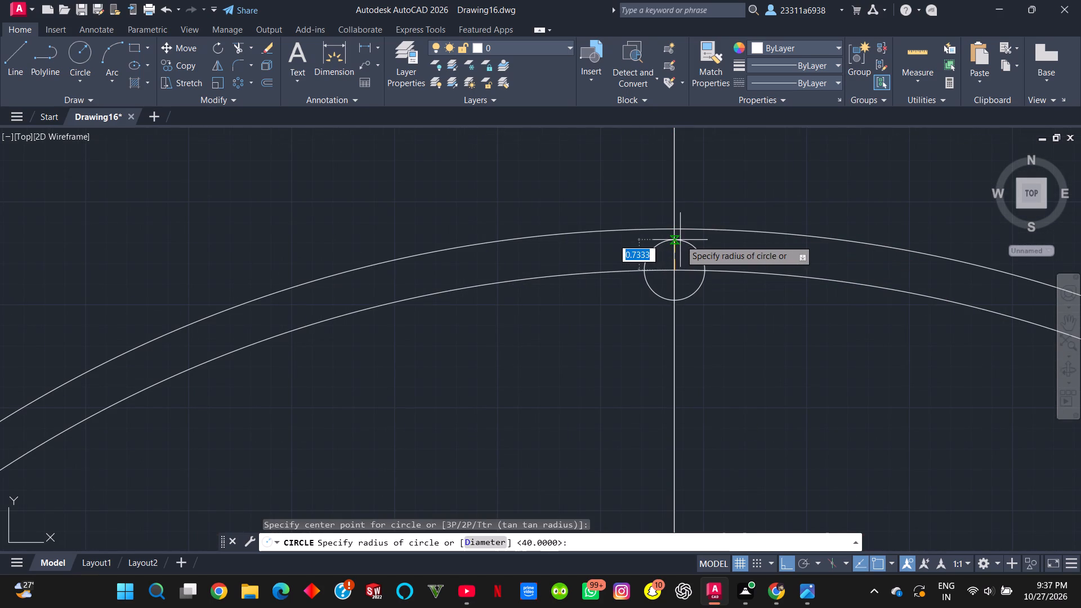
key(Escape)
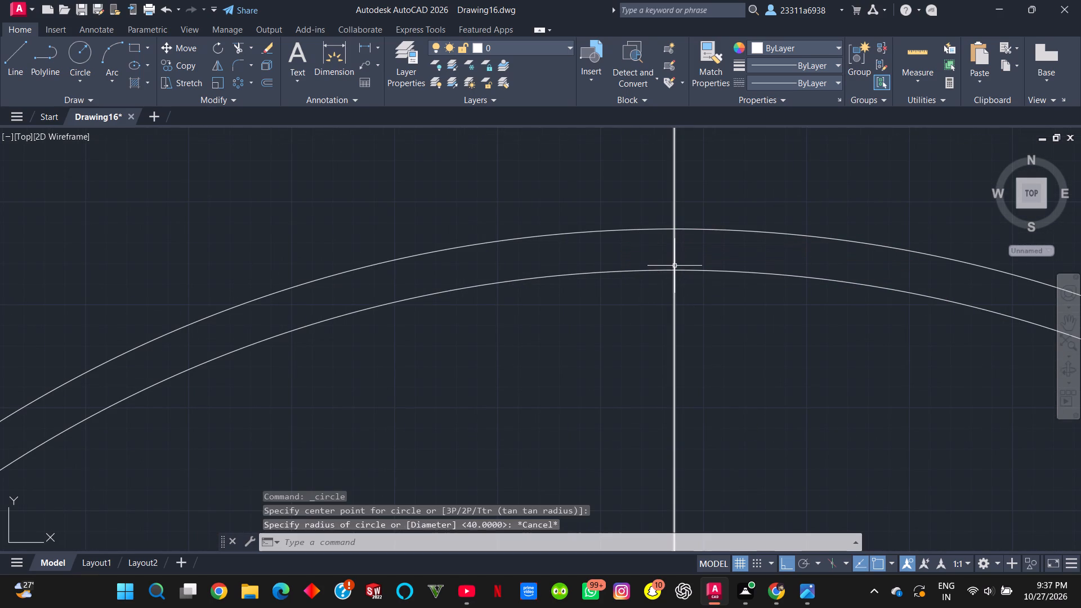
Draw a short vertical line joining the radius 30 and radius 31 circles at their top quadrants.
key(l)
key(Return)
click(676, 272)
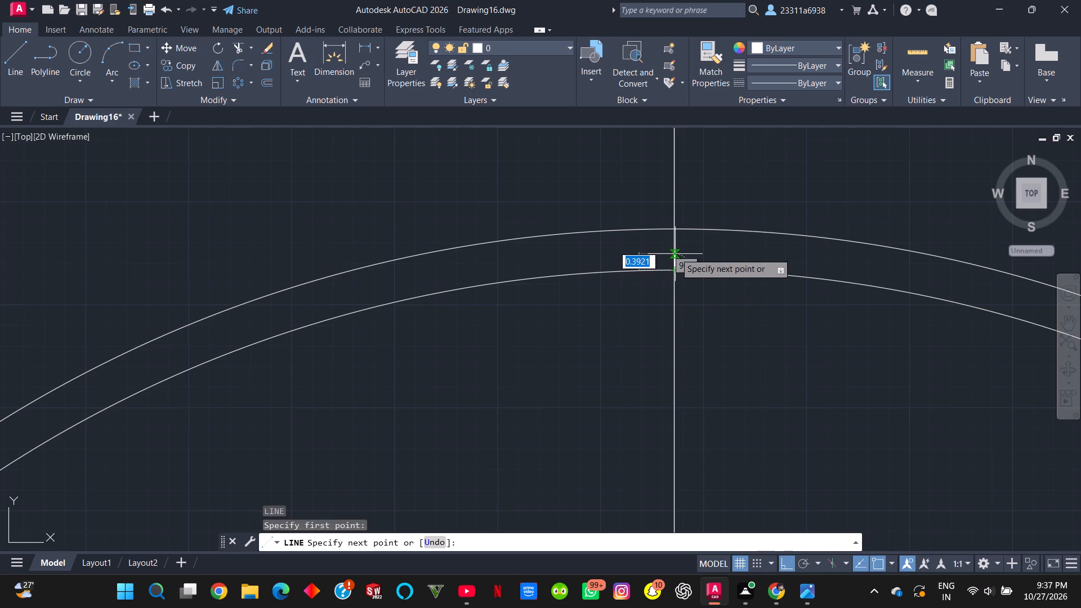
click(672, 231)
key(Escape)
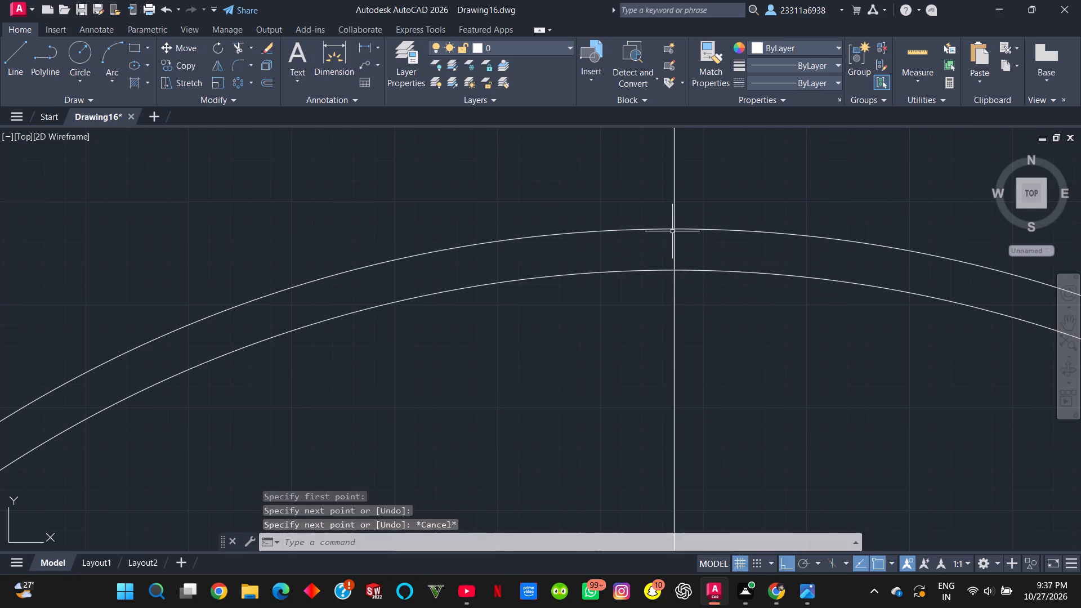
Draw a circle of radius 3 centred on the midpoint of the short line between the radius 30 and 31 circles.
click(73, 53)
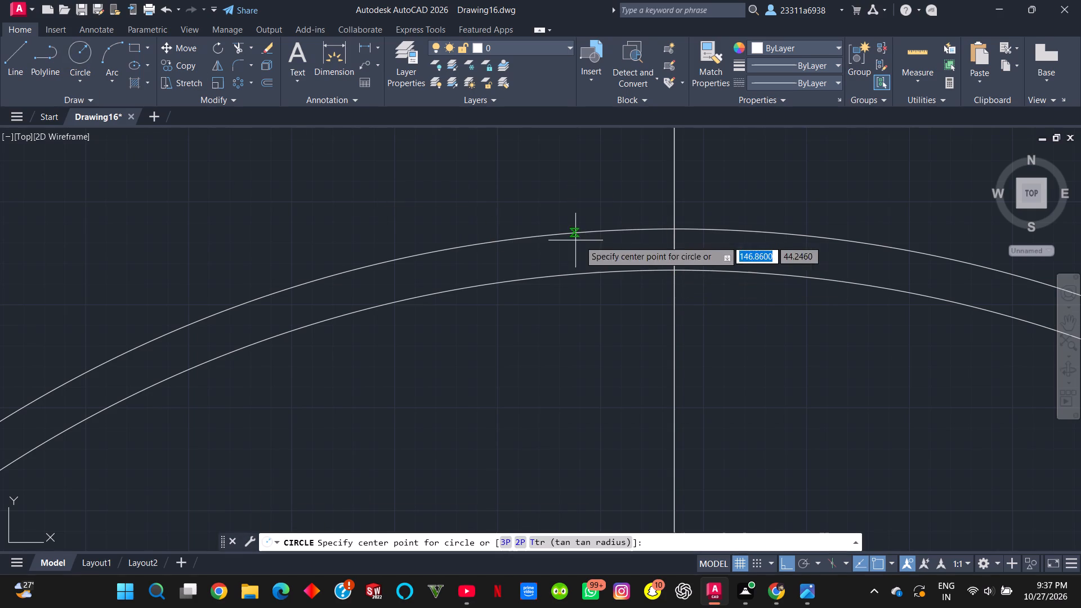
click(672, 251)
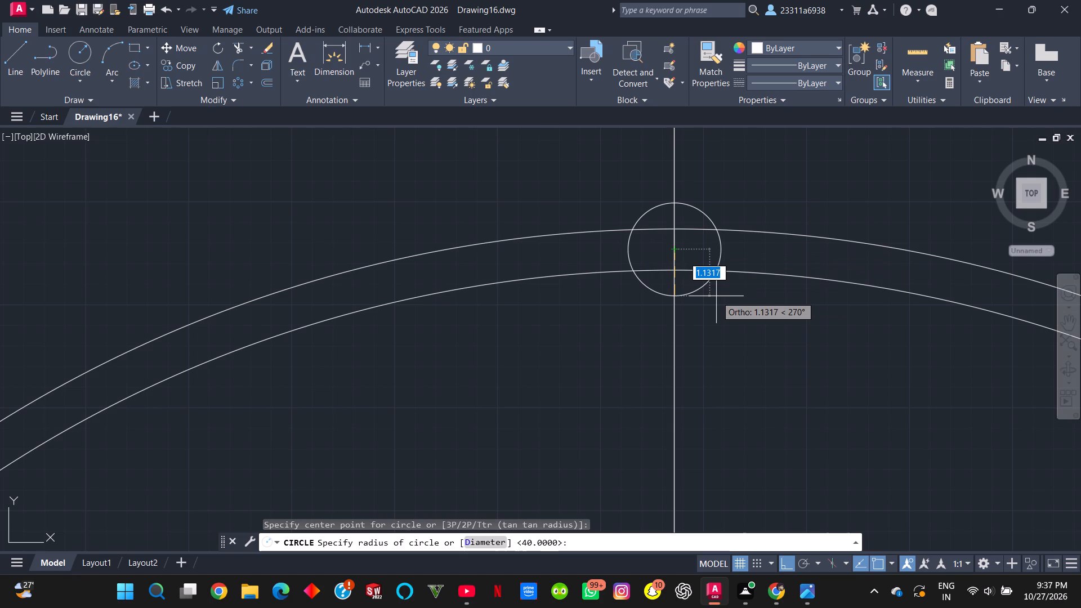
key(3)
key(Return)
Create a polar array of the radius 3 circle about the common centre with 3 items over 360 degrees.
scroll(711, 292, down, 1)
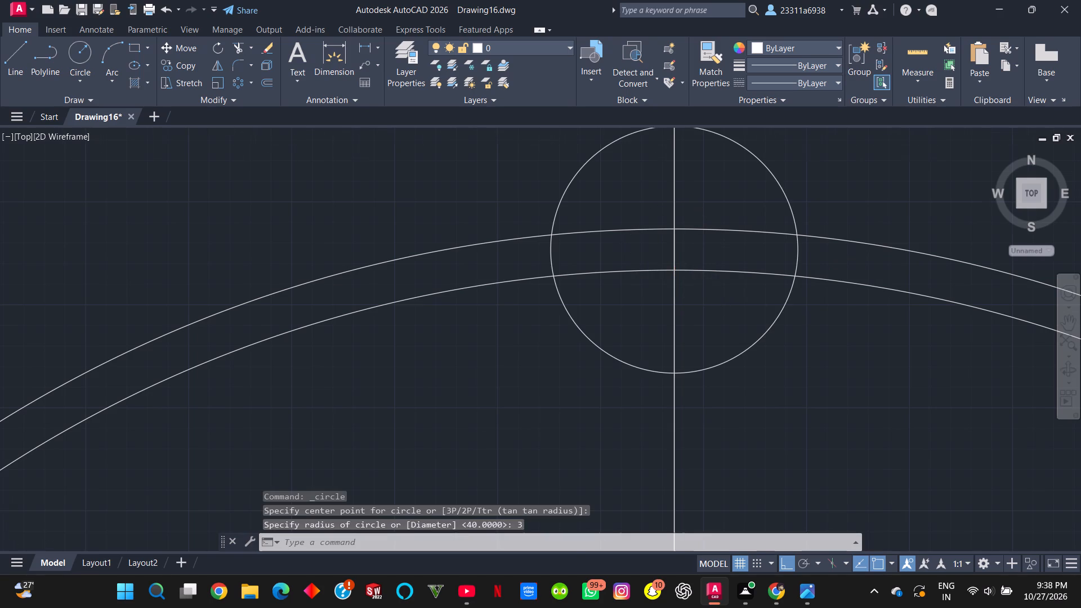
scroll(711, 292, down, 3)
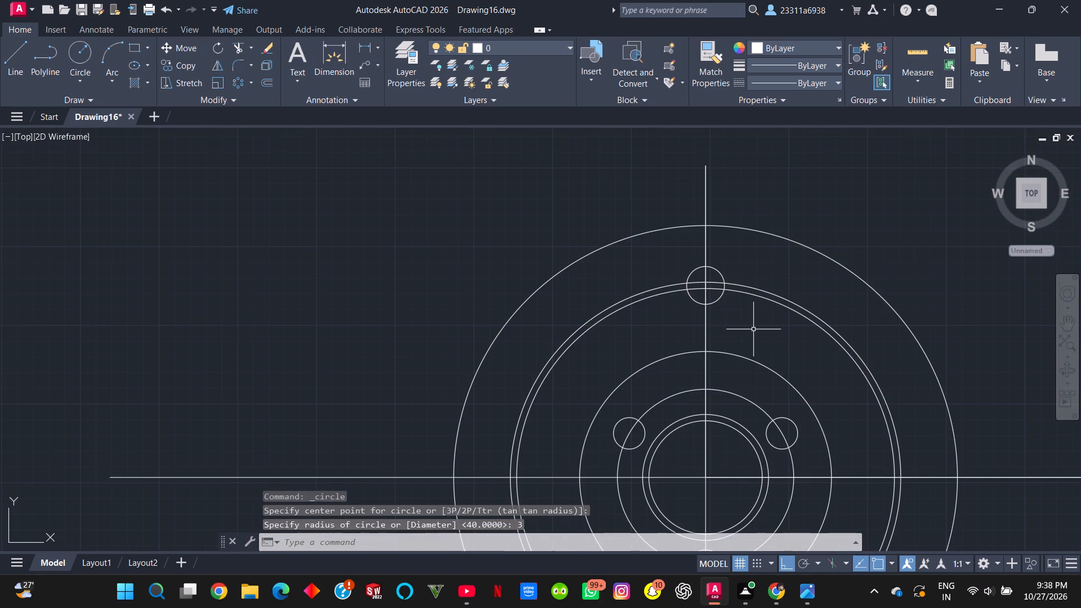
scroll(753, 329, down, 1)
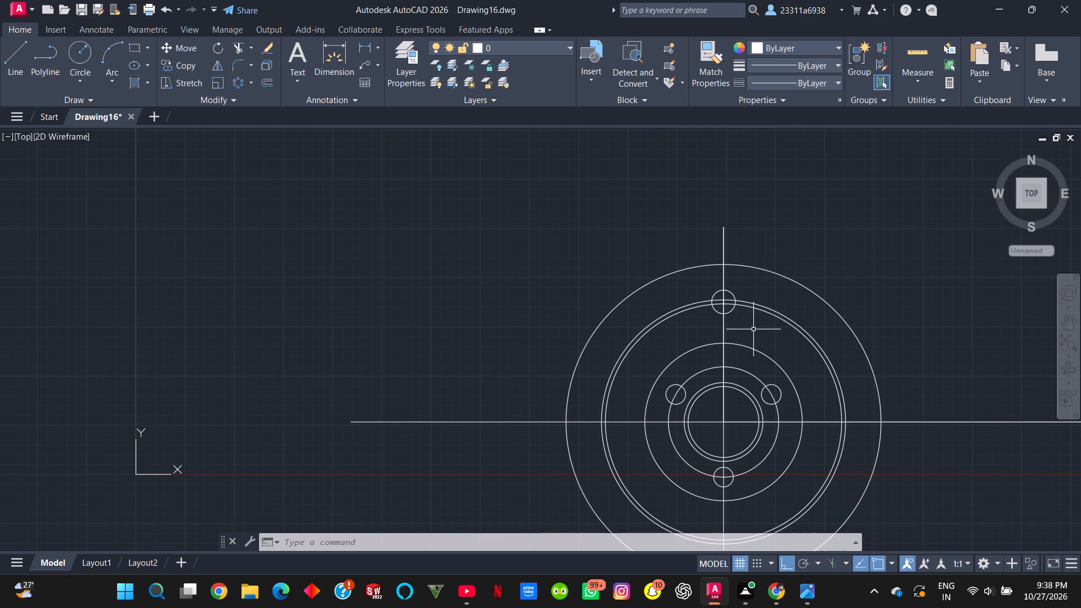
click(728, 314)
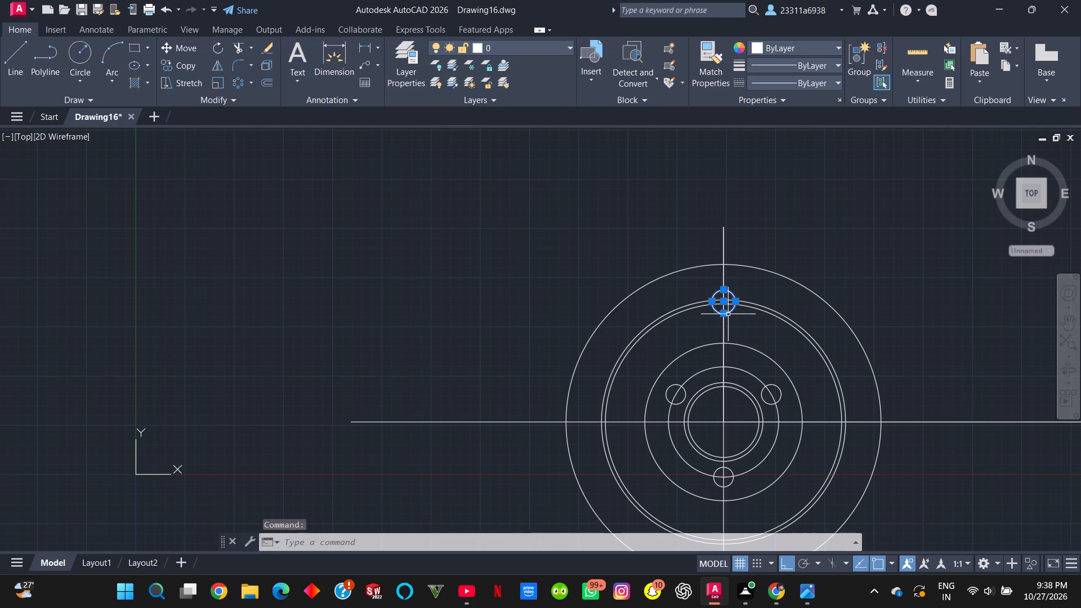
click(239, 81)
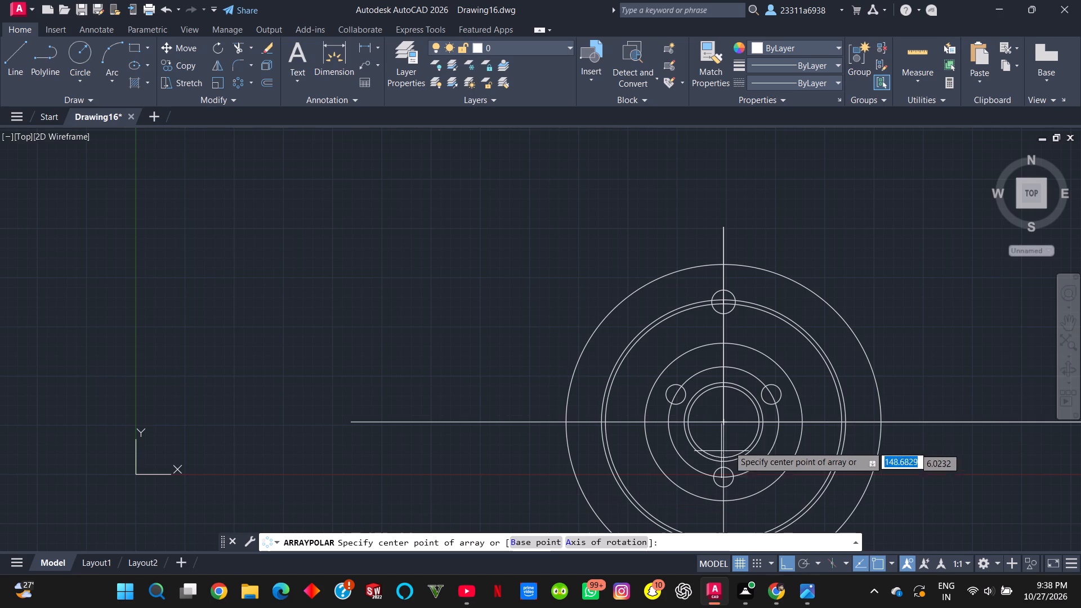
click(722, 424)
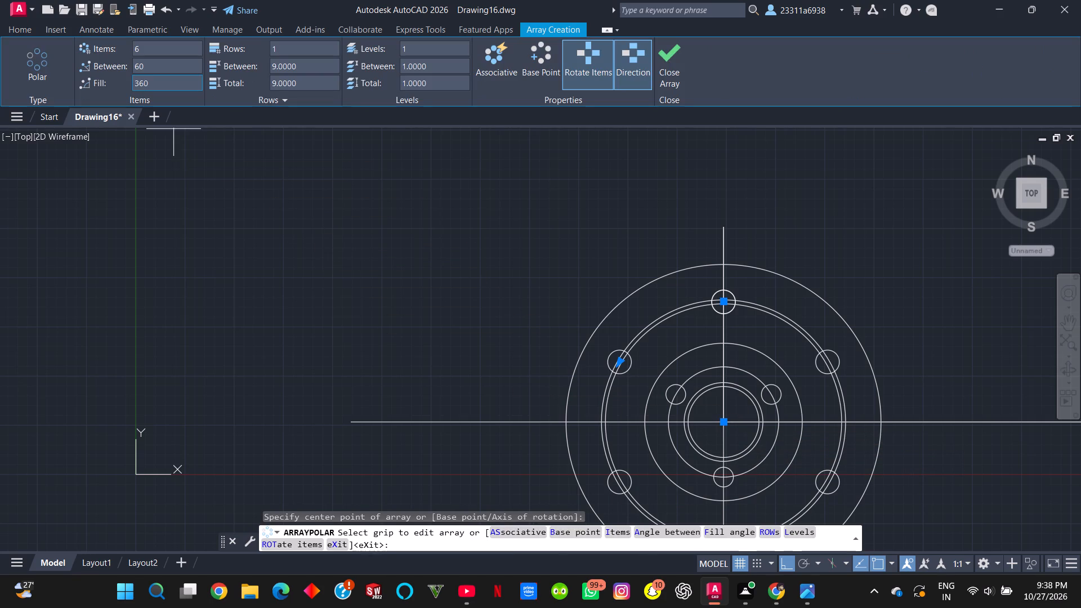
click(149, 54)
key(3)
key(Return)
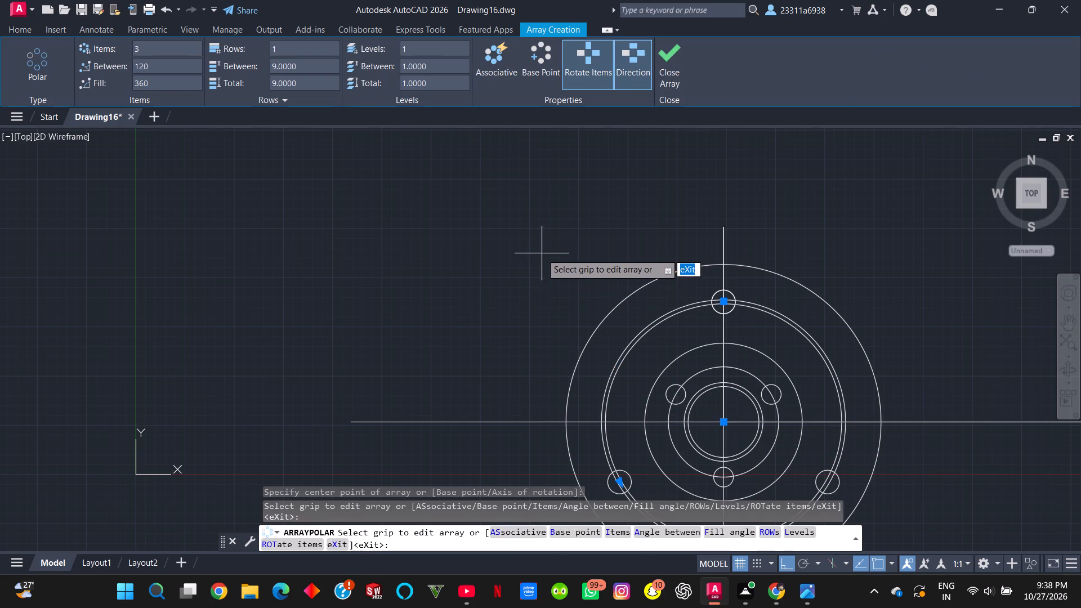
key(Return)
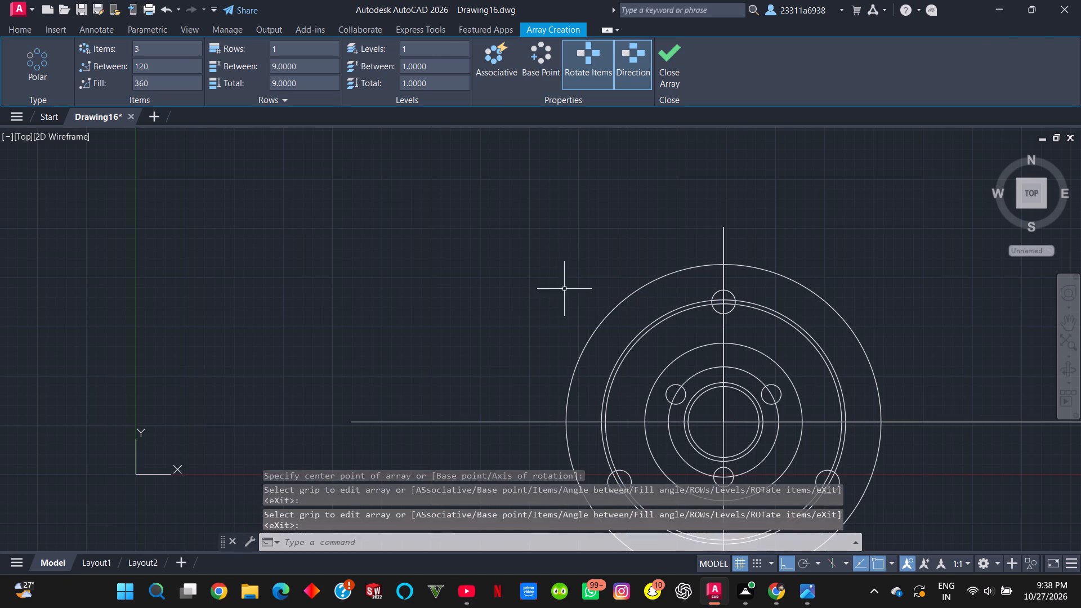
Draw a short vertical line joining the radius 30 and radius 31 circles at their bottom quadrants.
middle_drag(562, 299, 497, 194)
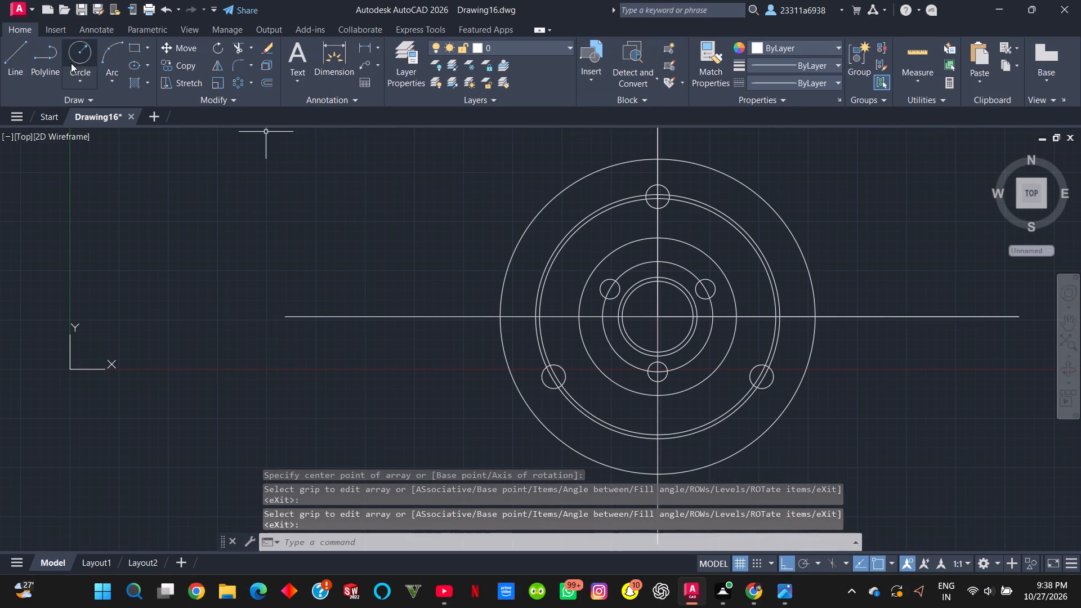
click(74, 53)
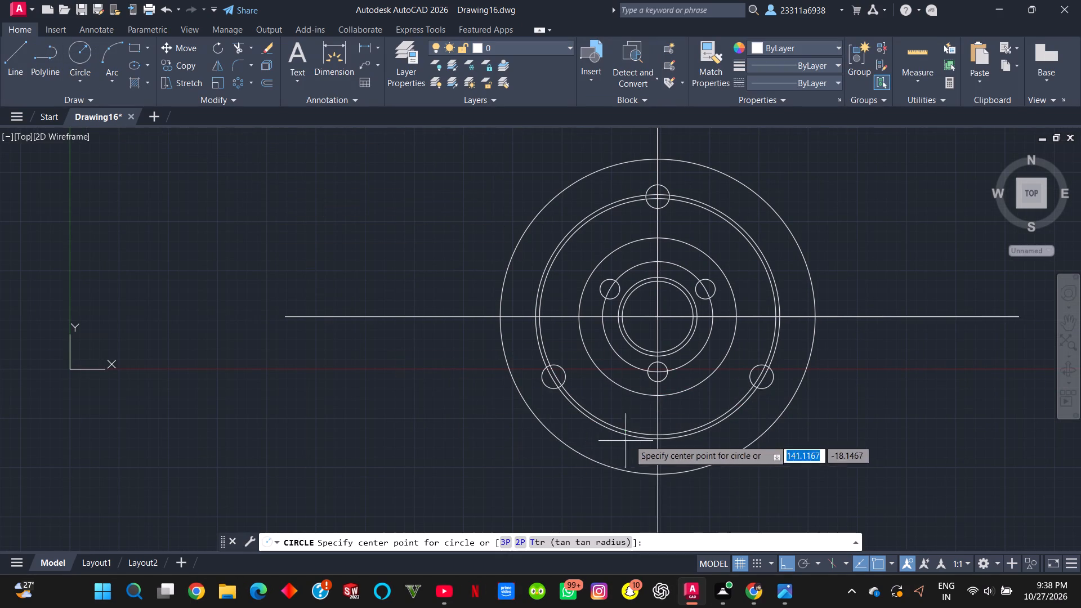
scroll(697, 448, up, 2)
scroll(592, 427, up, 2)
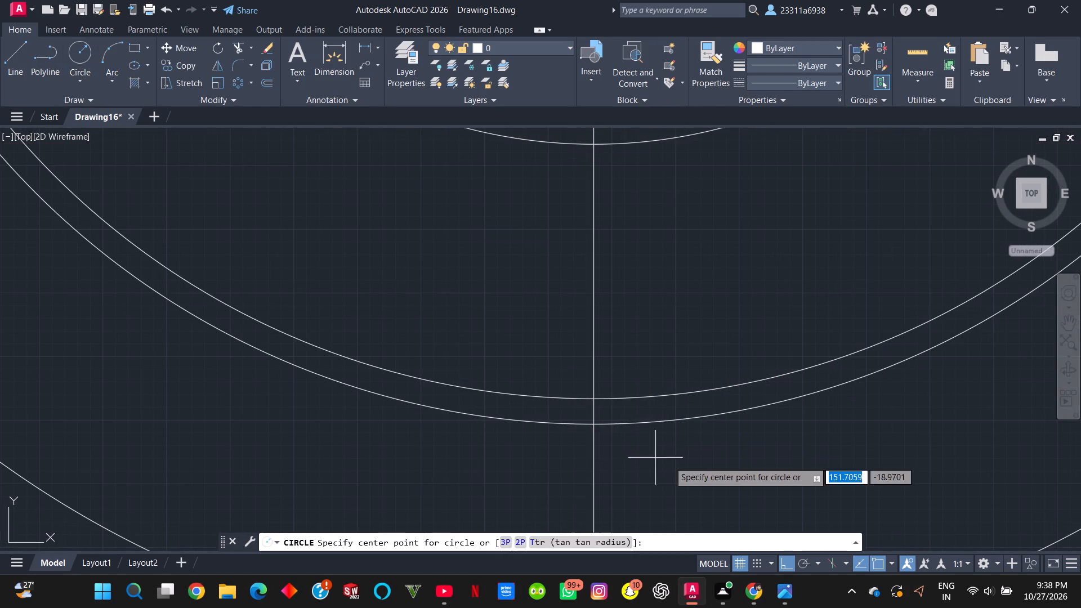
key(Escape)
key(l)
key(Return)
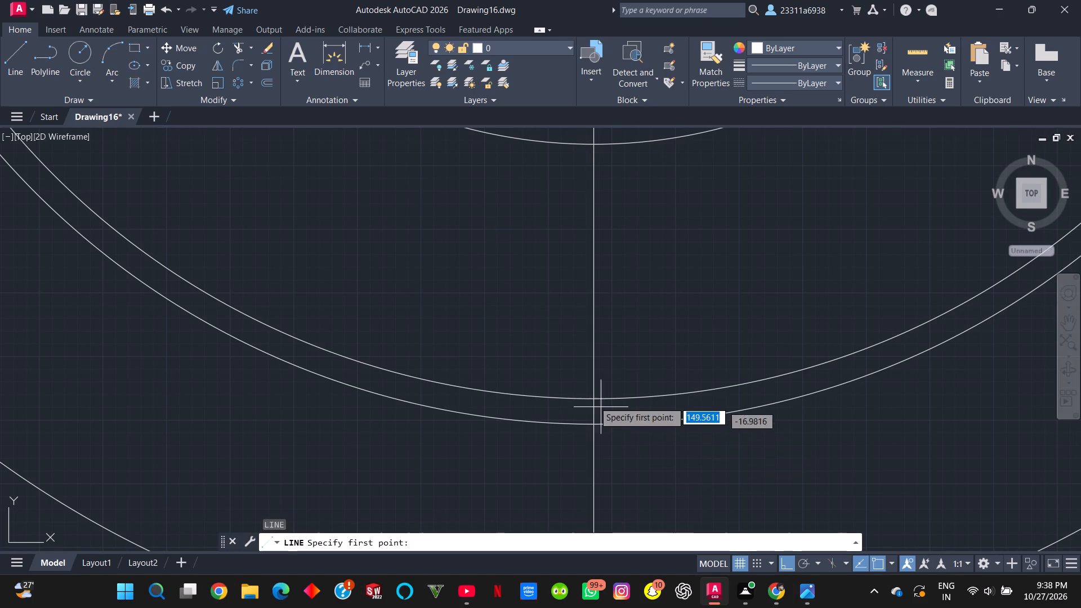
click(593, 399)
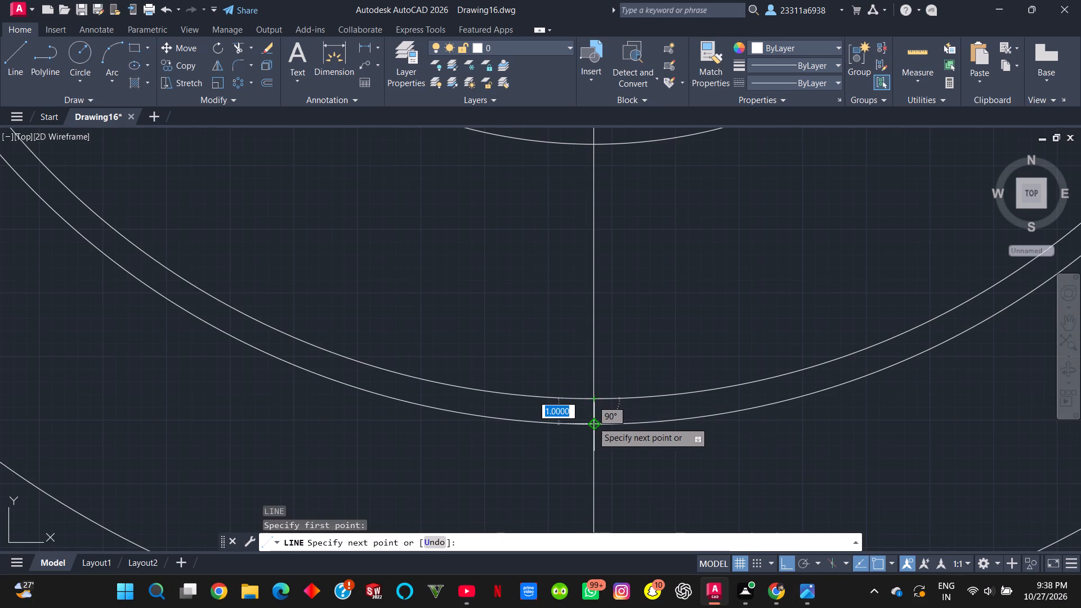
click(592, 422)
key(Escape)
Draw a circle of radius 4 centred on the midpoint of the short line at the bottom quadrants.
scroll(610, 410, up, 4)
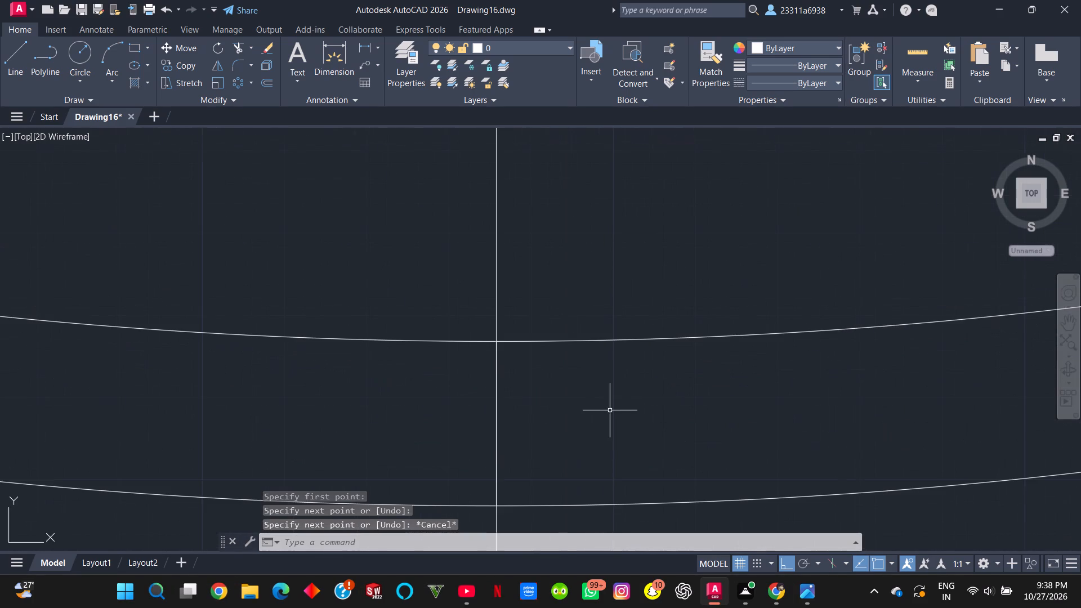
scroll(610, 412, down, 1)
key(c)
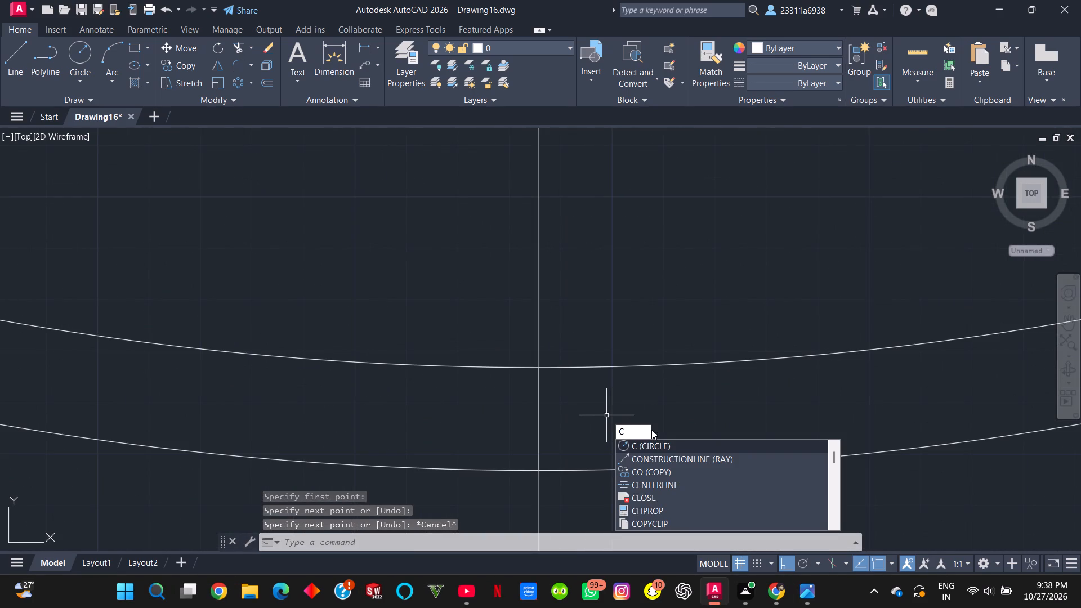
click(656, 444)
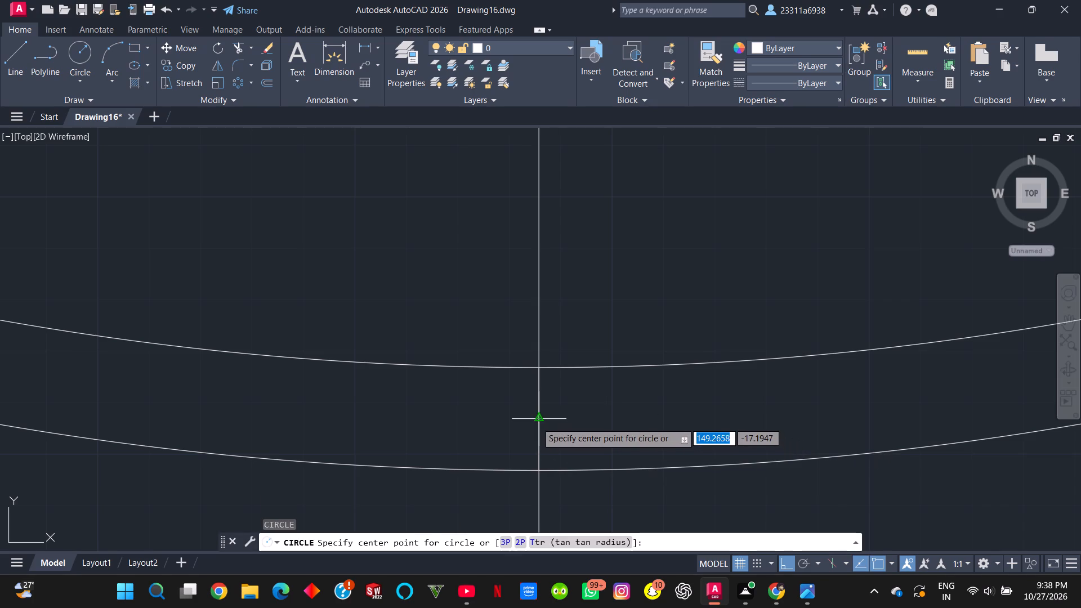
click(537, 421)
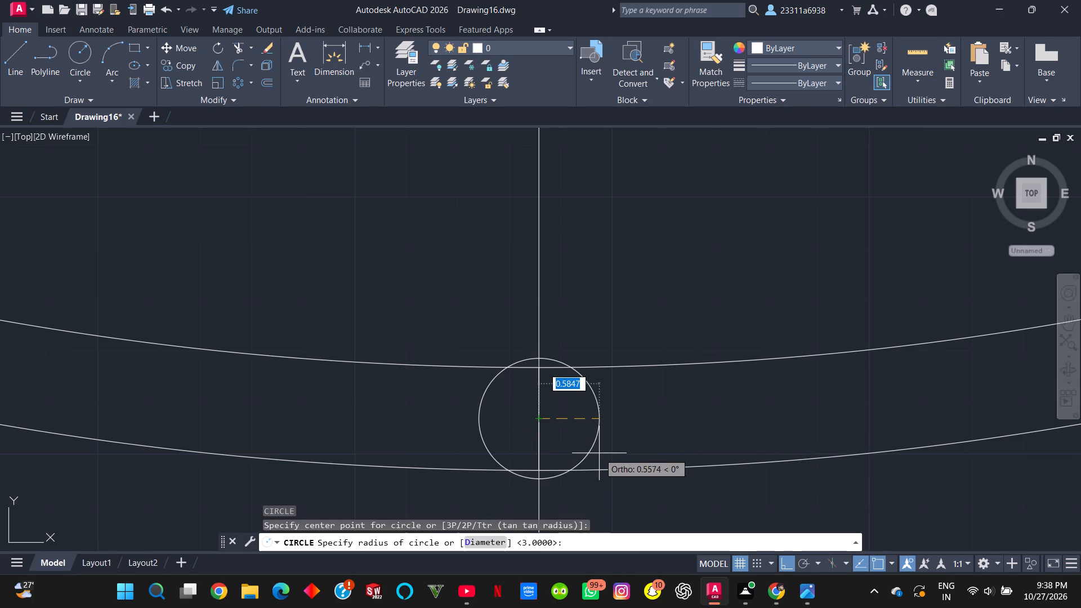
key(4)
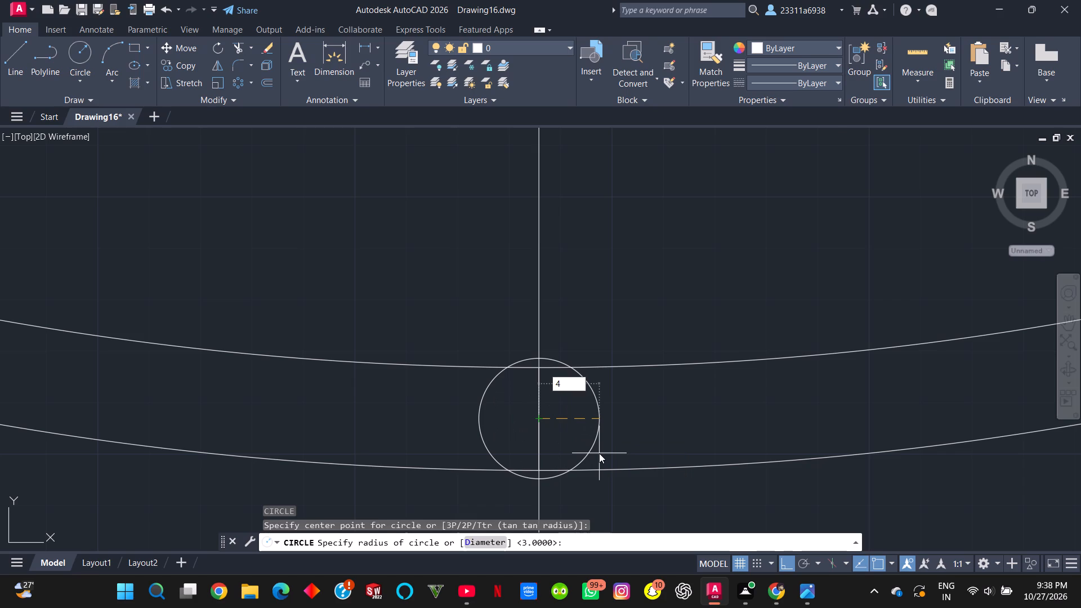
key(Return)
Draw a circle of radius 6 concentric with the radius 4 circle.
scroll(599, 454, down, 3)
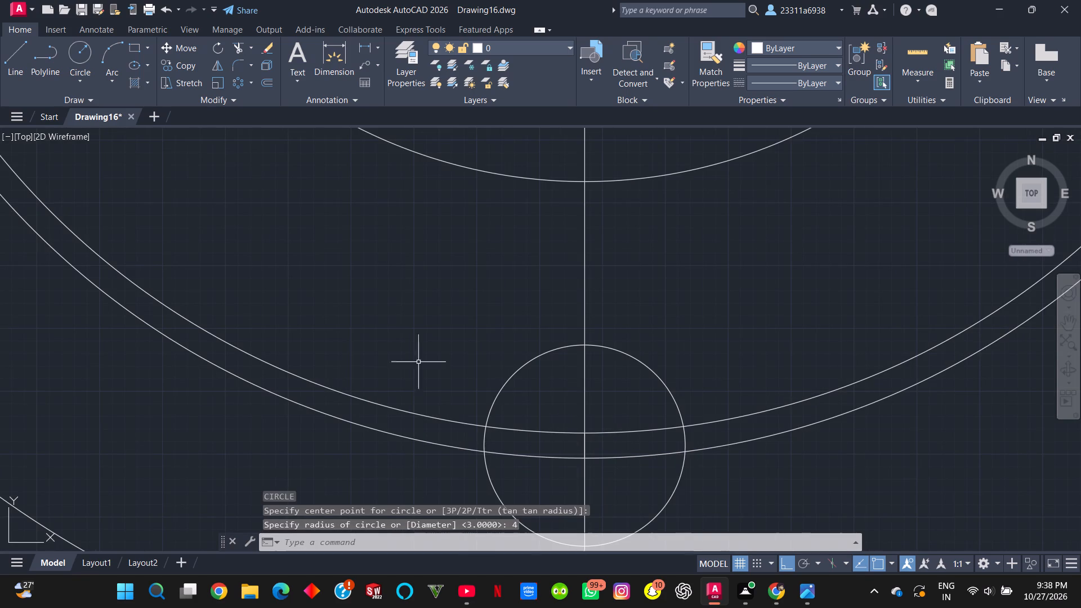
click(80, 56)
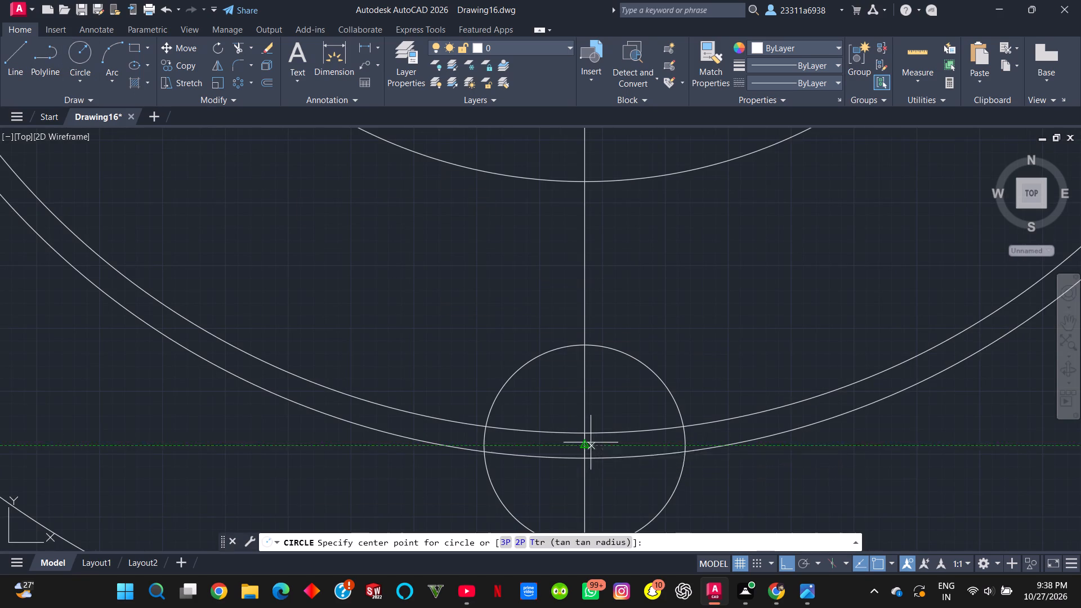
click(586, 442)
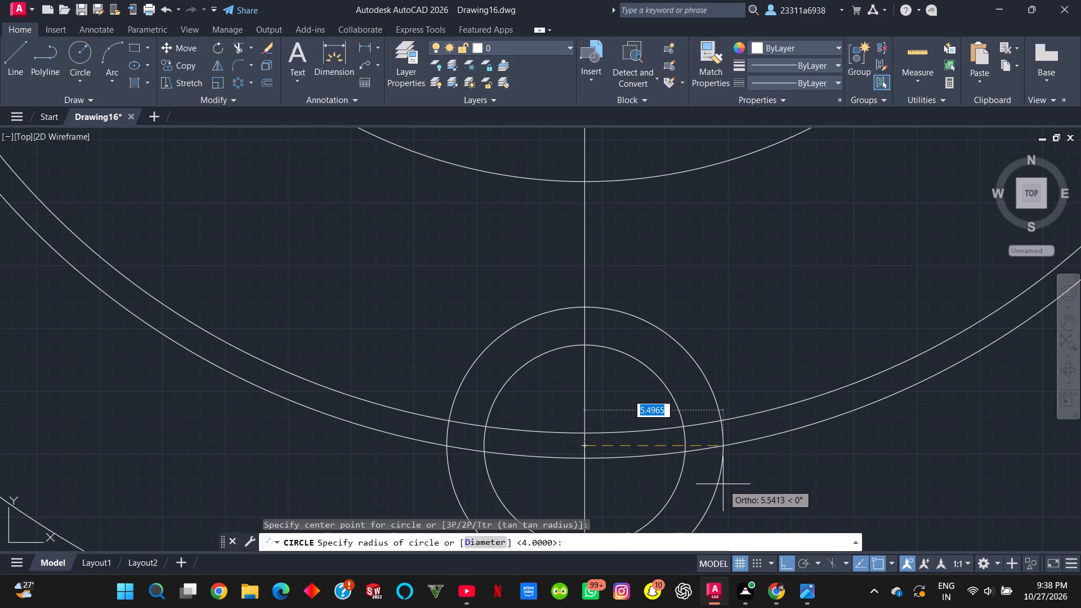
key(6)
key(Return)
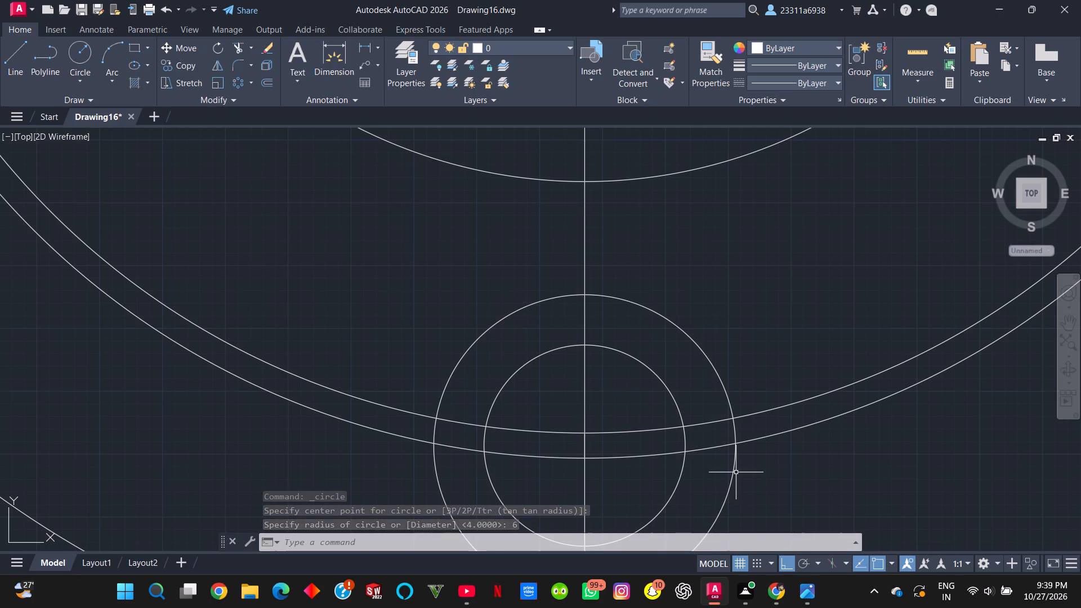
Trim away the part of the radius 6 circle lying outside the radius 30 circle, leaving only its upper arc.
text(re)
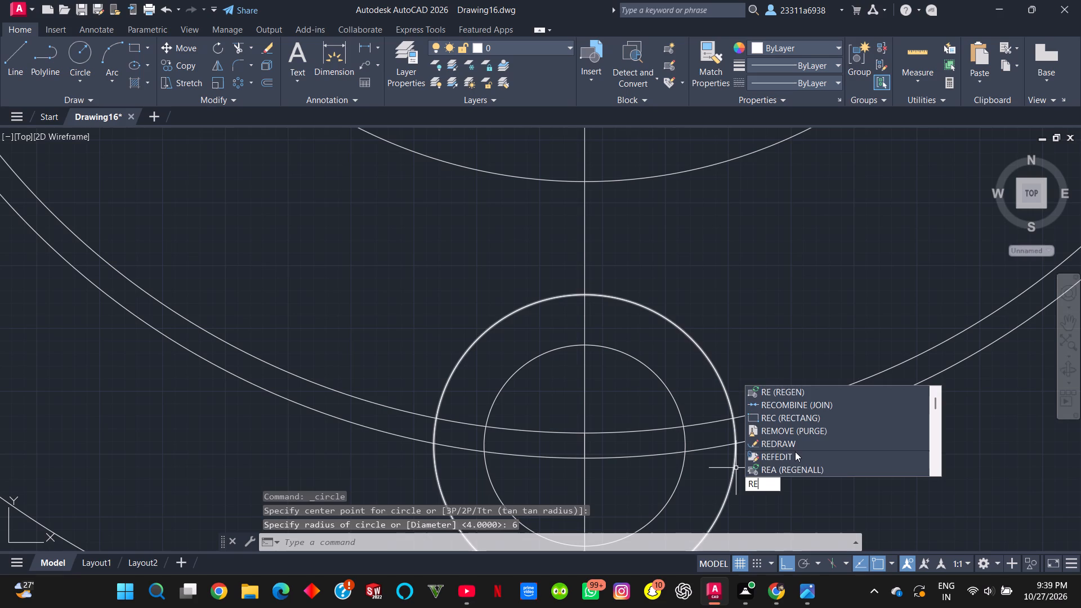
key(Escape)
text(tr)
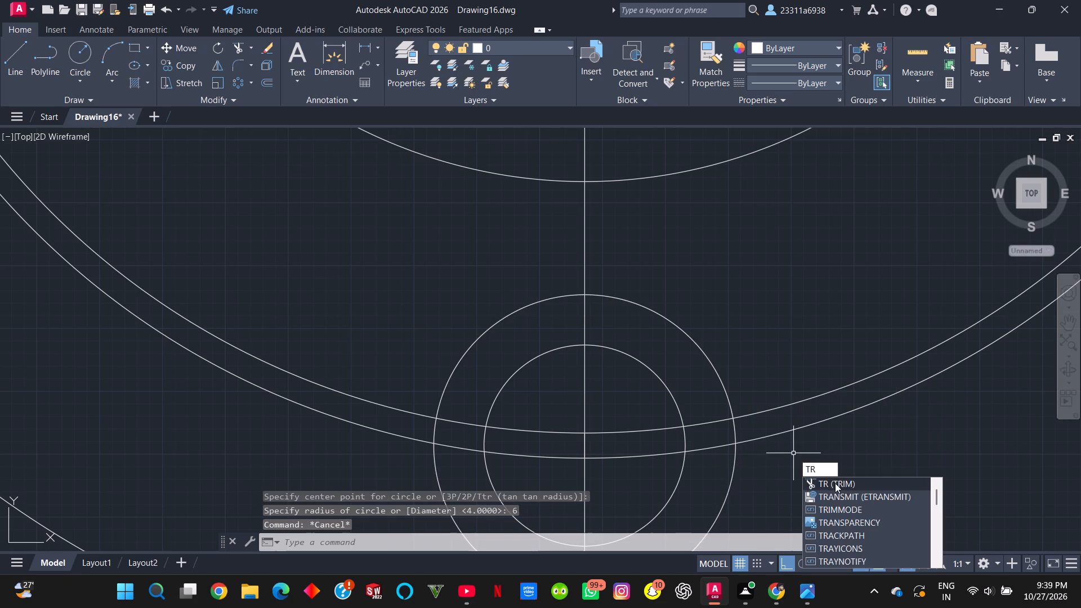
click(835, 483)
drag(722, 481, 763, 482)
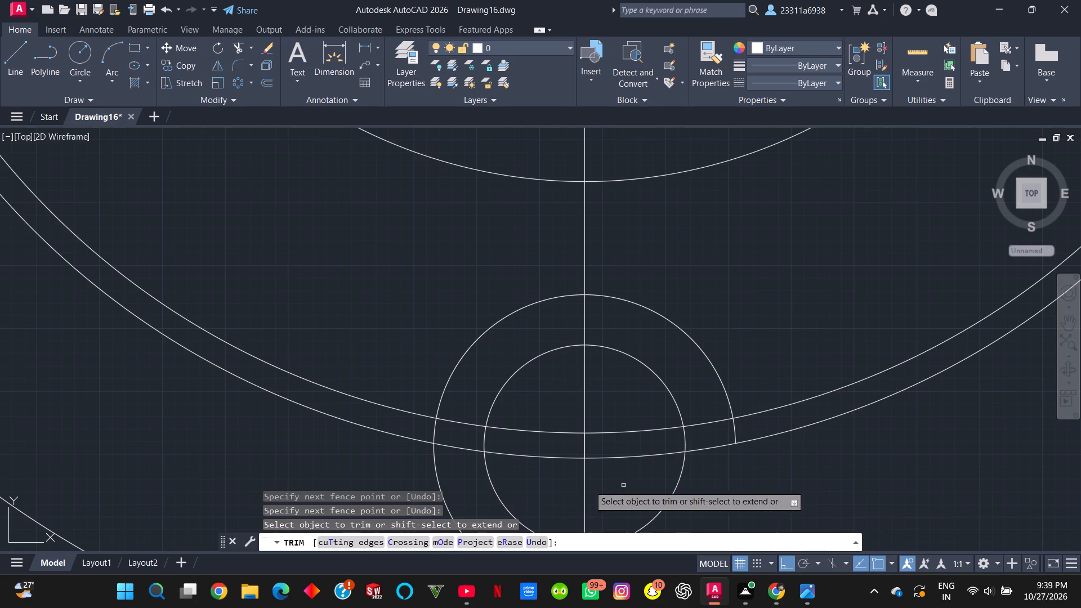
drag(421, 474, 446, 475)
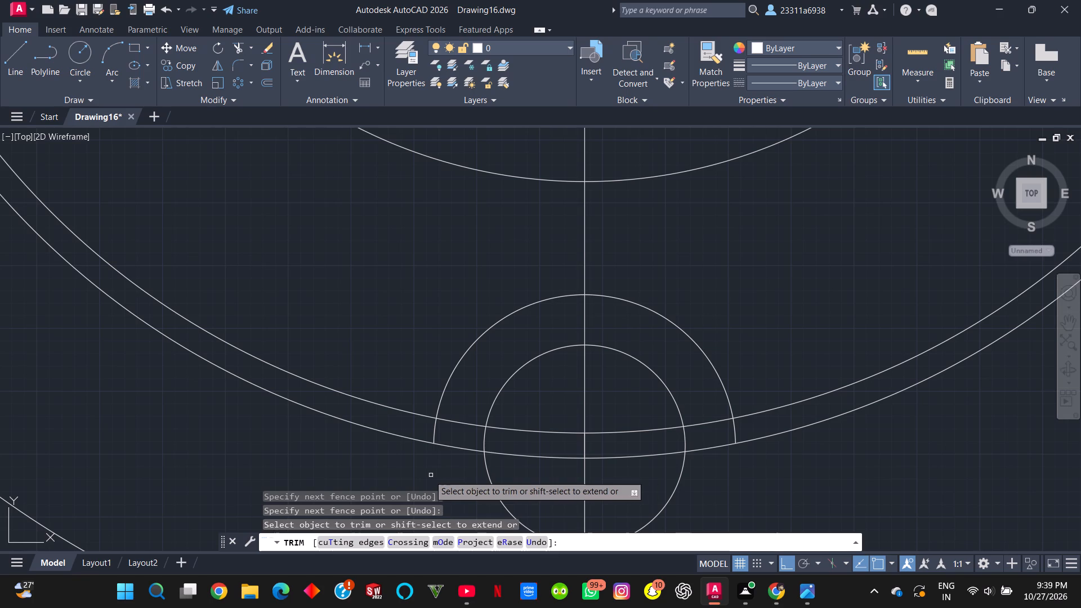
click(436, 431)
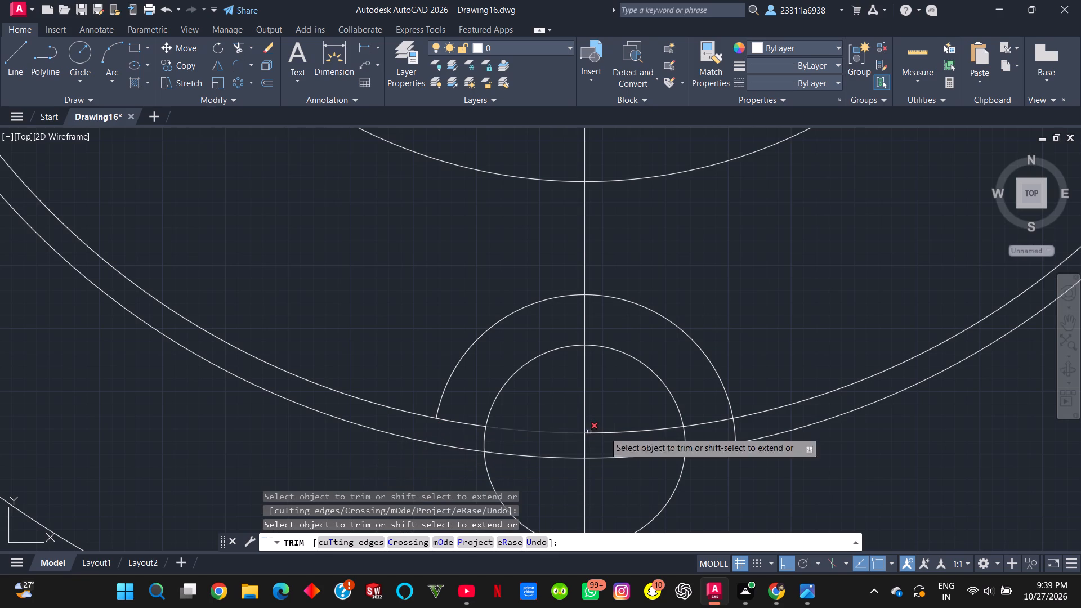
click(737, 431)
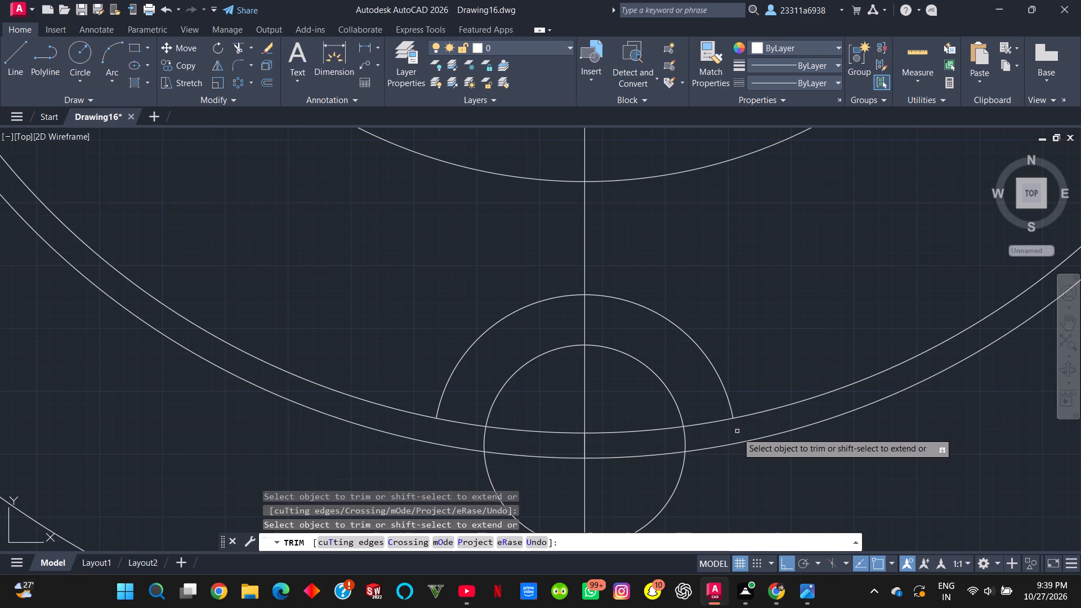
key(Escape)
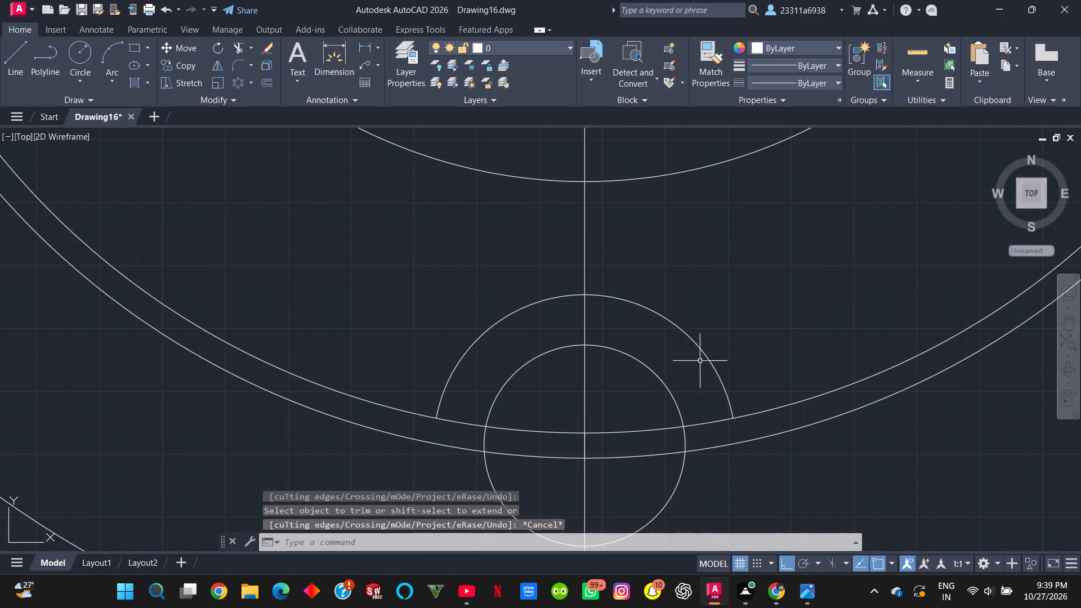
Create a polar array of the radius 6 arc and radius 4 circle about the common centre with 3 items over 360 degrees.
click(707, 356)
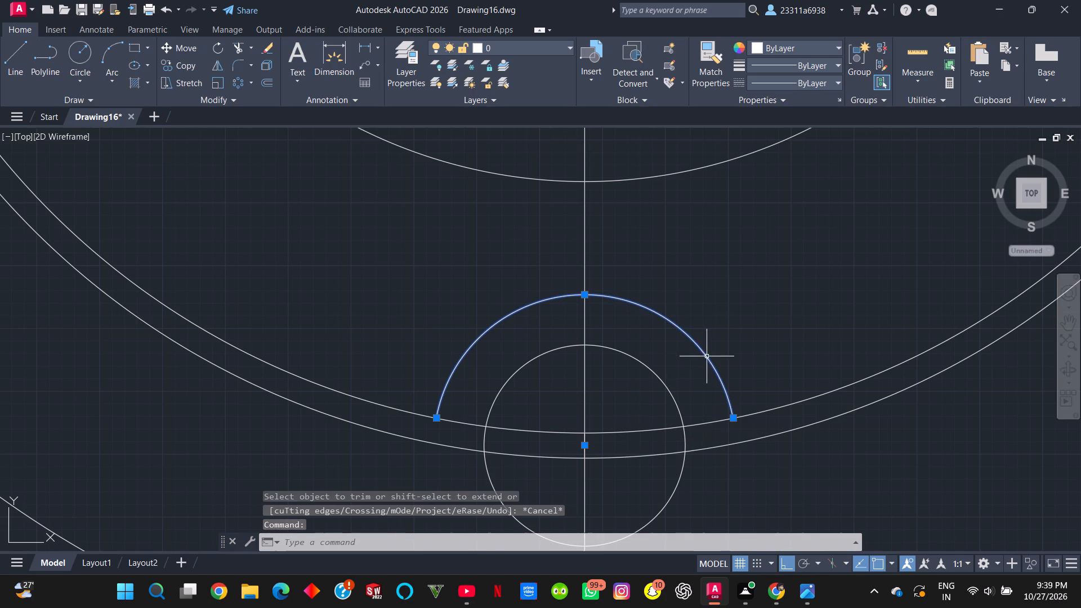
click(665, 389)
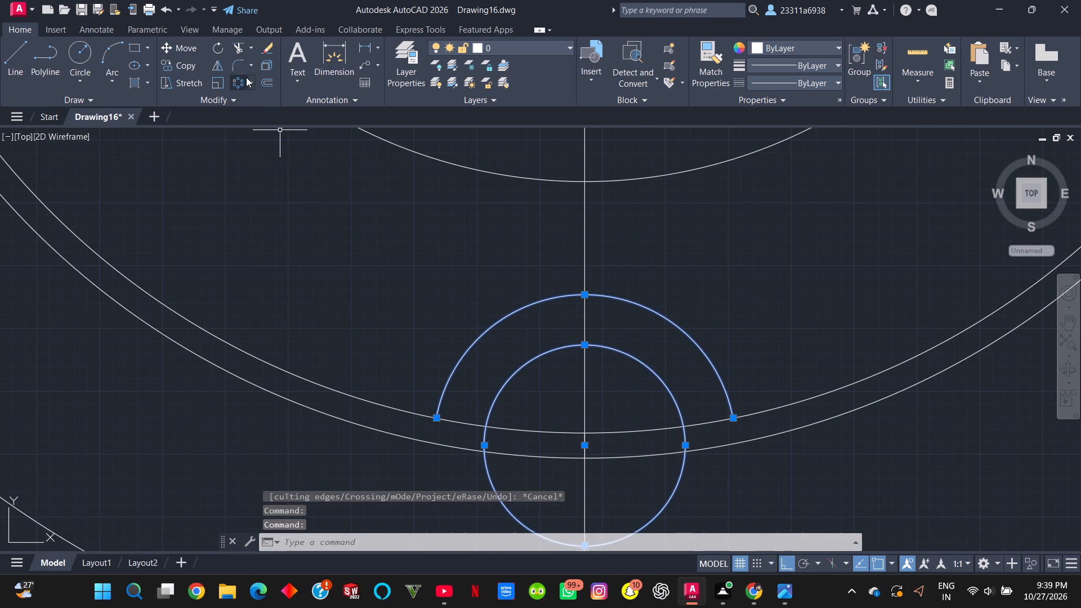
click(238, 79)
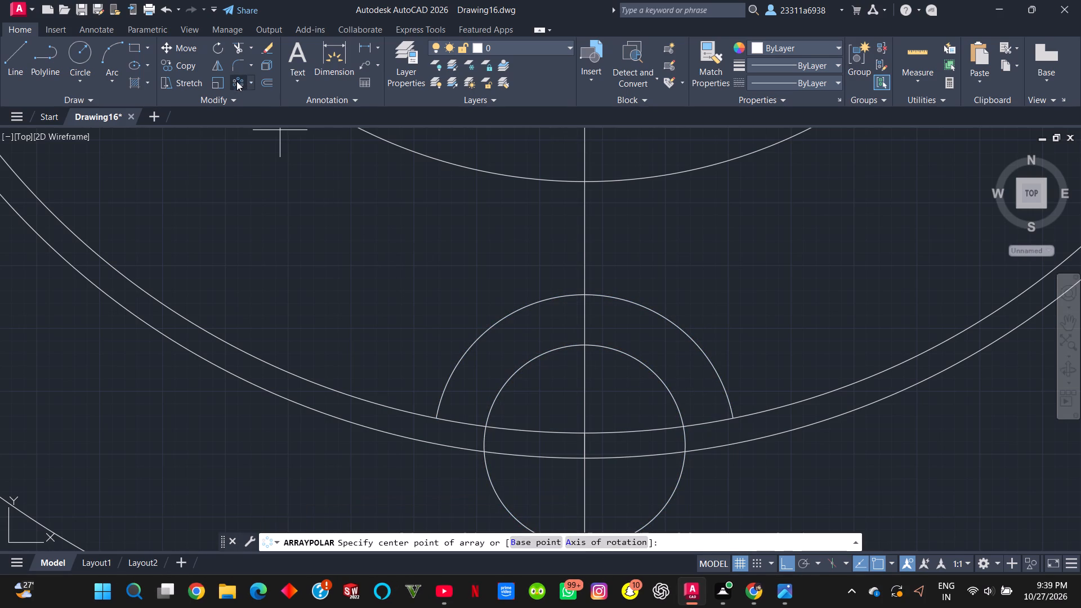
scroll(589, 357, down, 3)
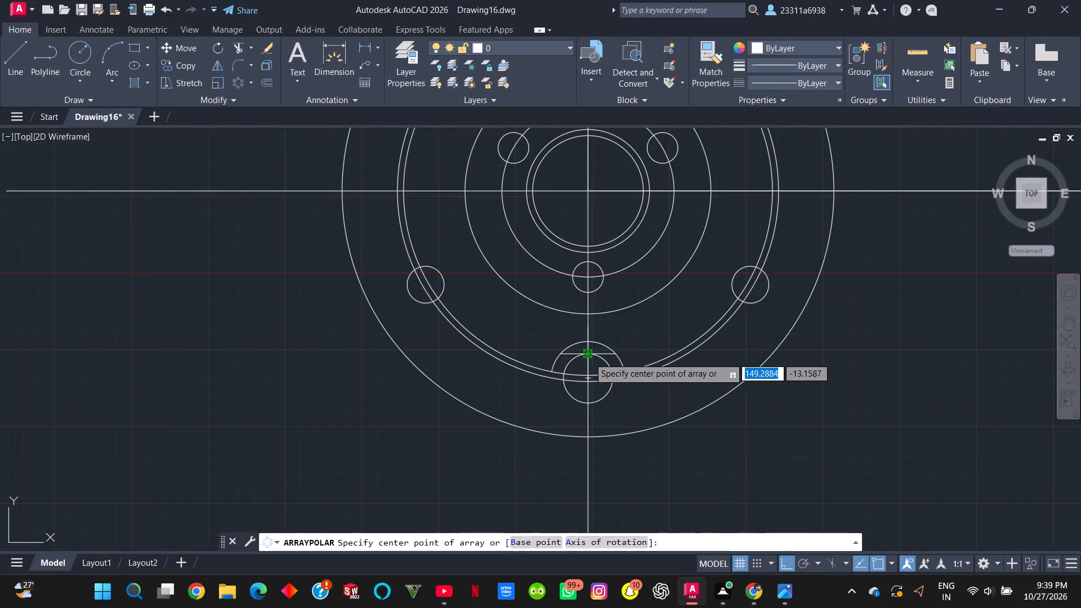
click(591, 191)
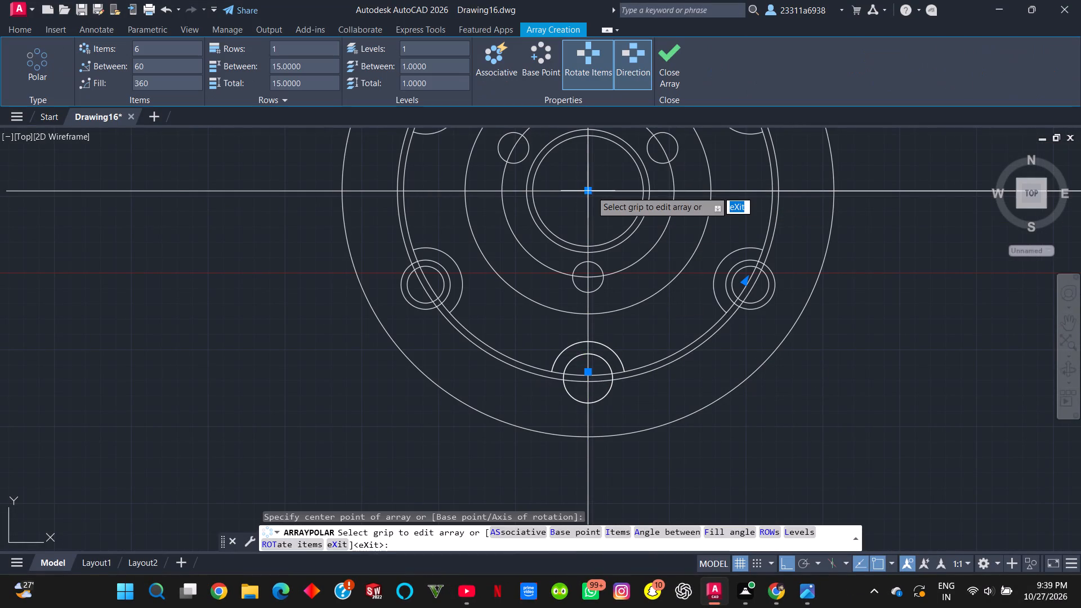
middle_drag(592, 191, 601, 255)
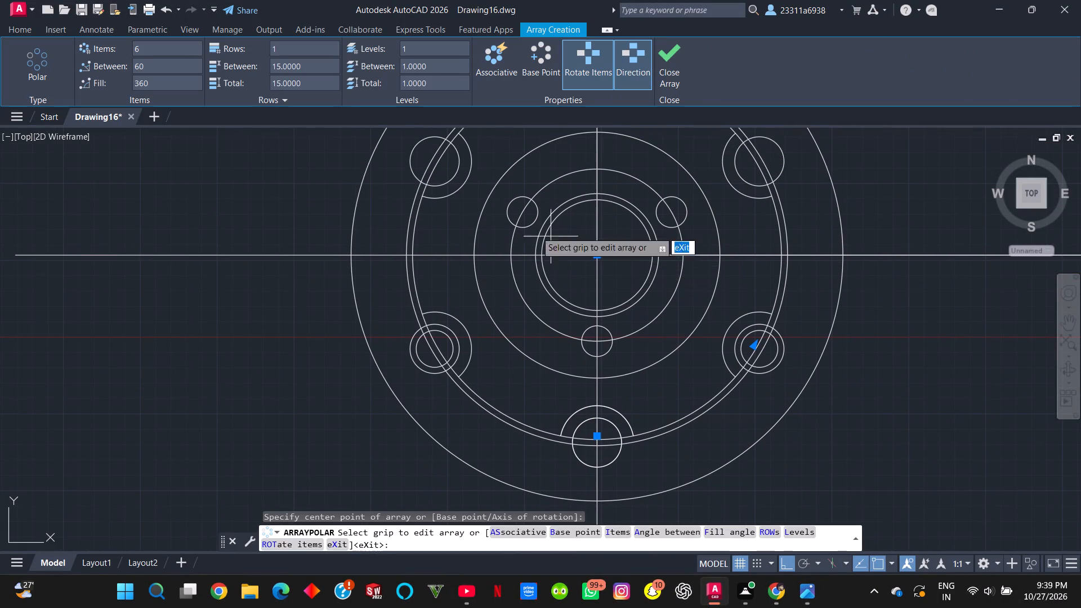
click(170, 48)
key(3)
key(Return)
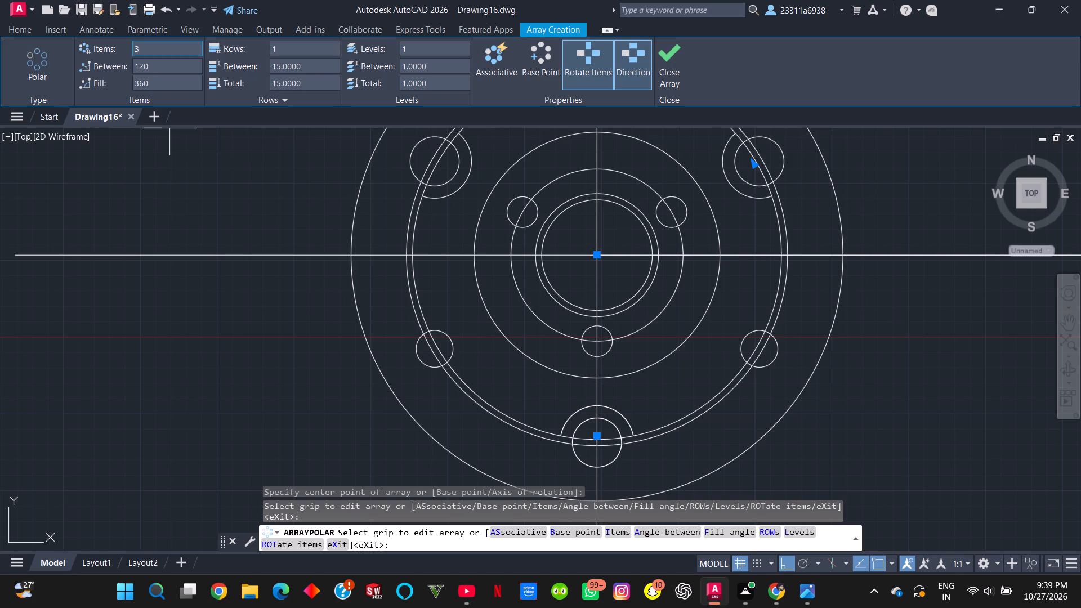
key(Return)
Draw a vertical line from the left quadrant of the innermost circle up past the outermost circle.
scroll(177, 111, down, 1)
scroll(530, 219, down, 2)
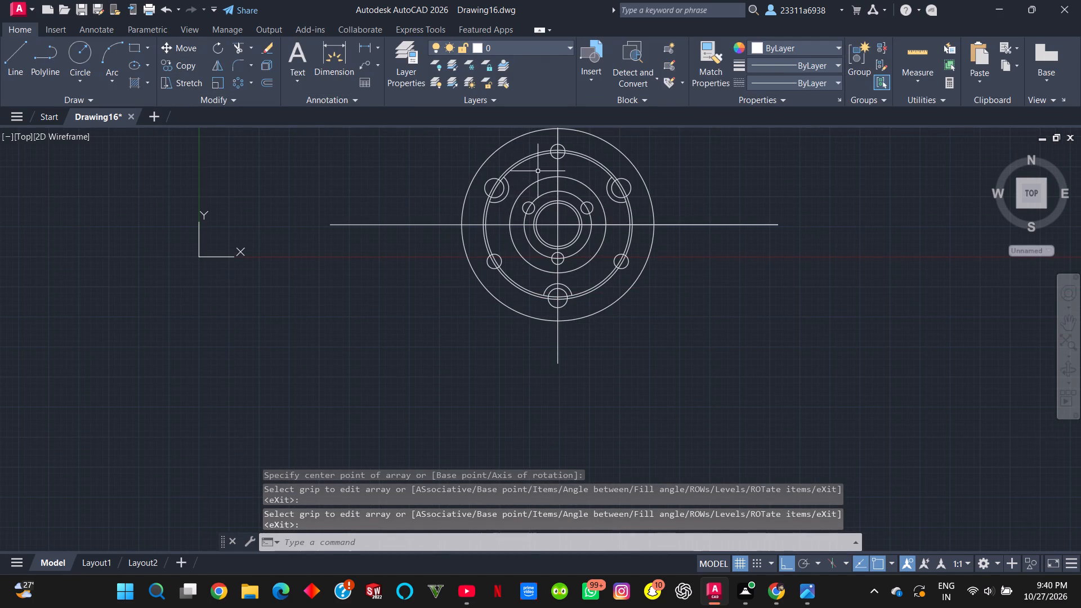
middle_drag(538, 171, 536, 231)
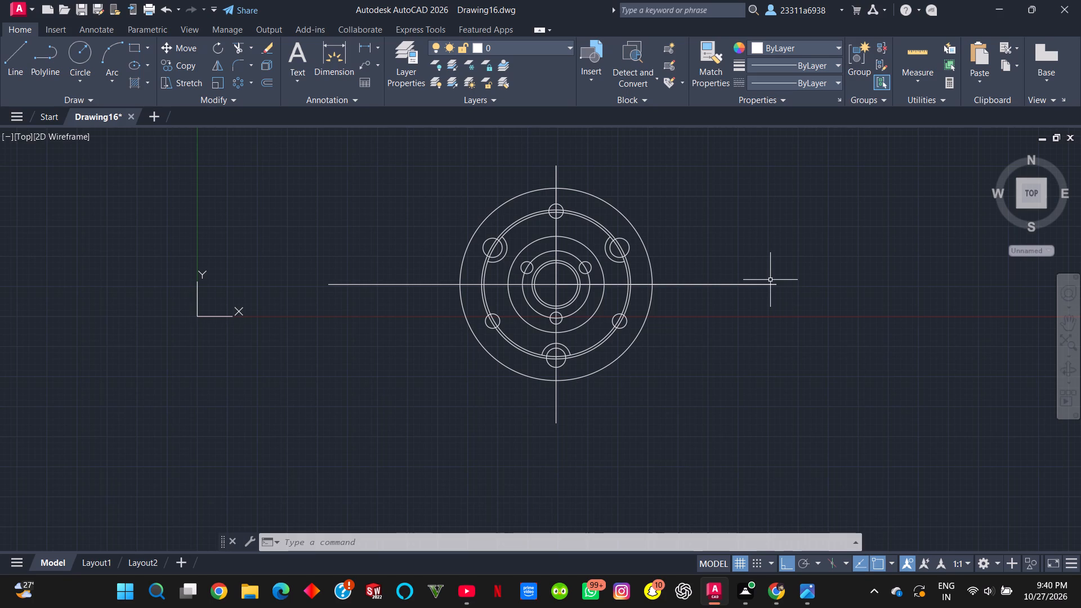
scroll(473, 288, up, 1)
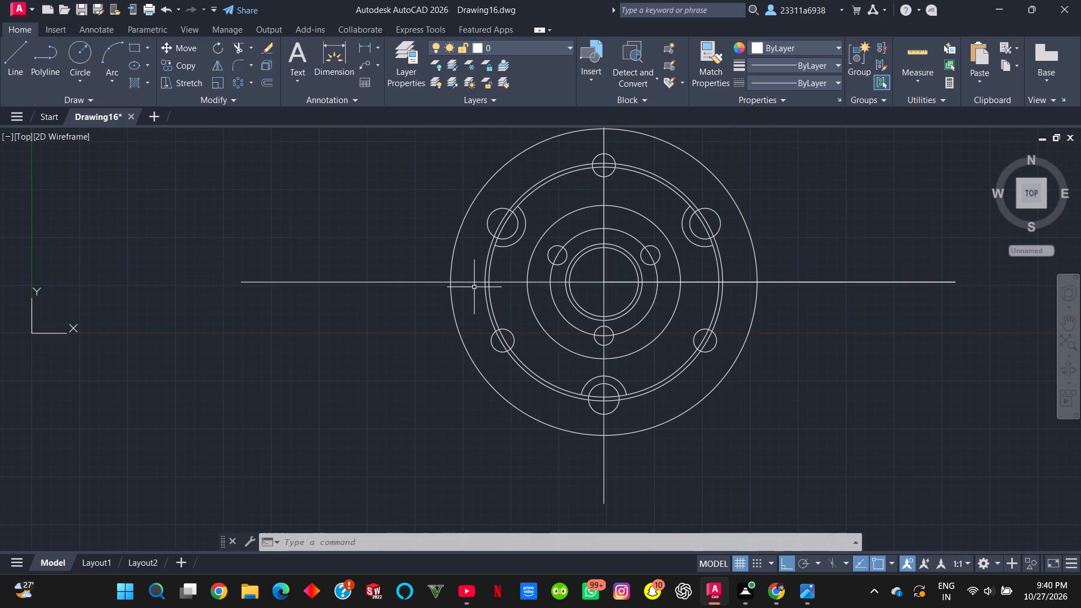
click(21, 55)
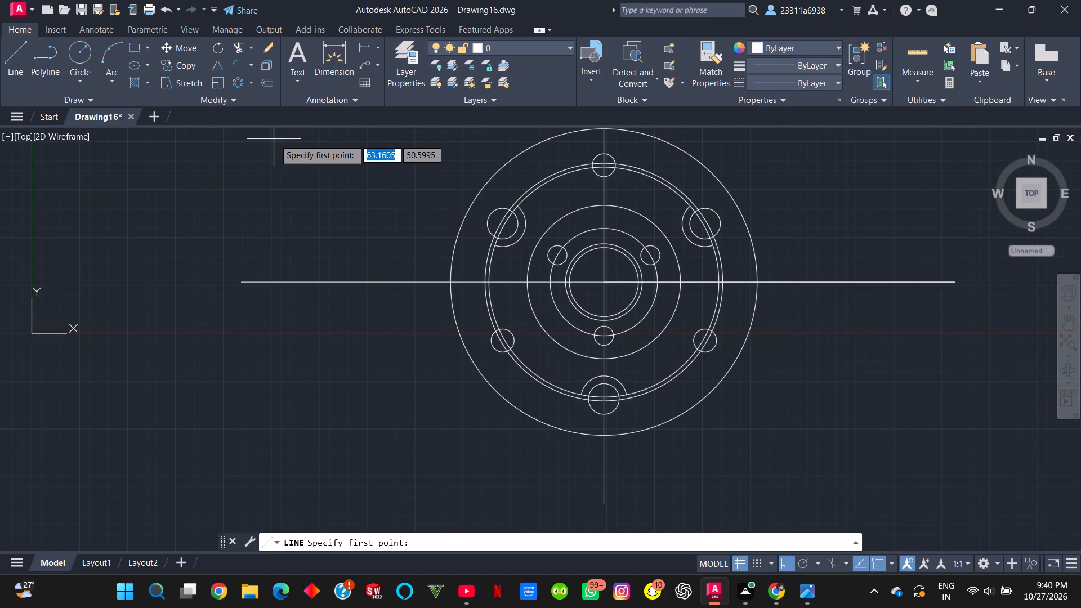
middle_drag(274, 139, 273, 210)
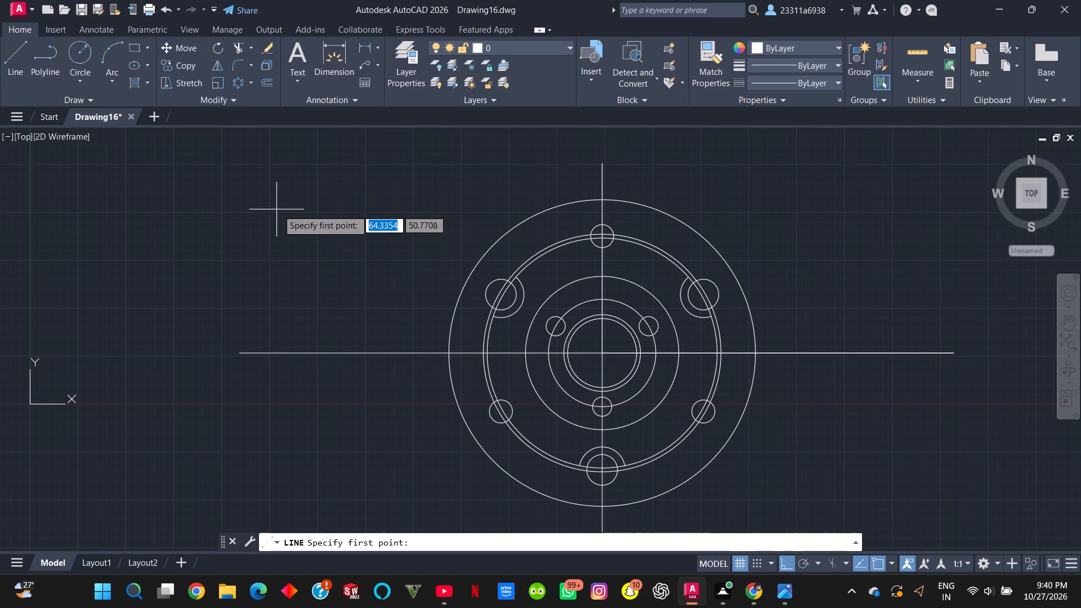
click(570, 350)
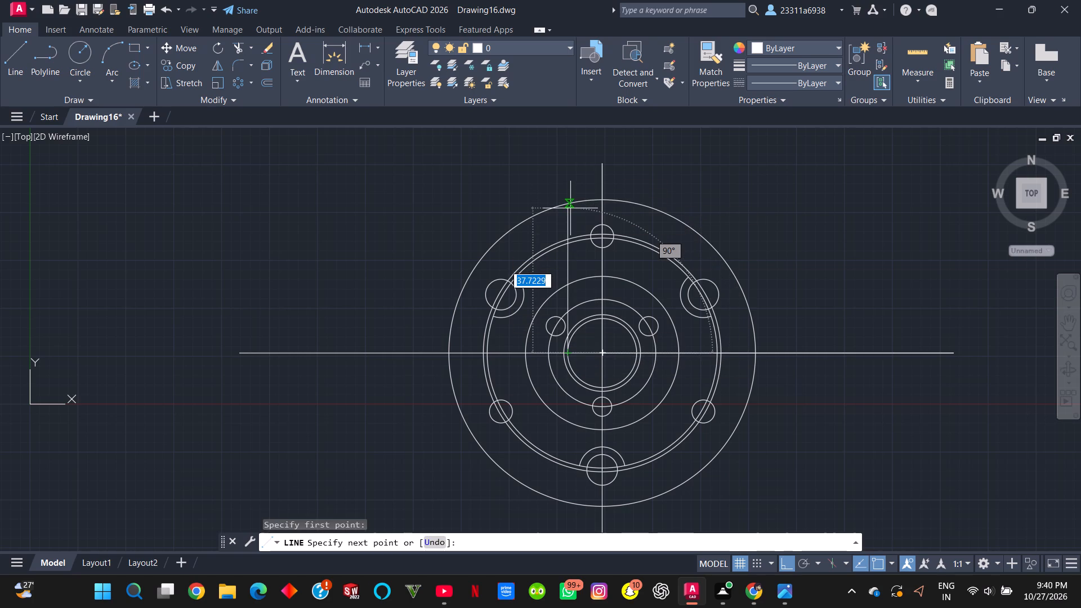
click(569, 175)
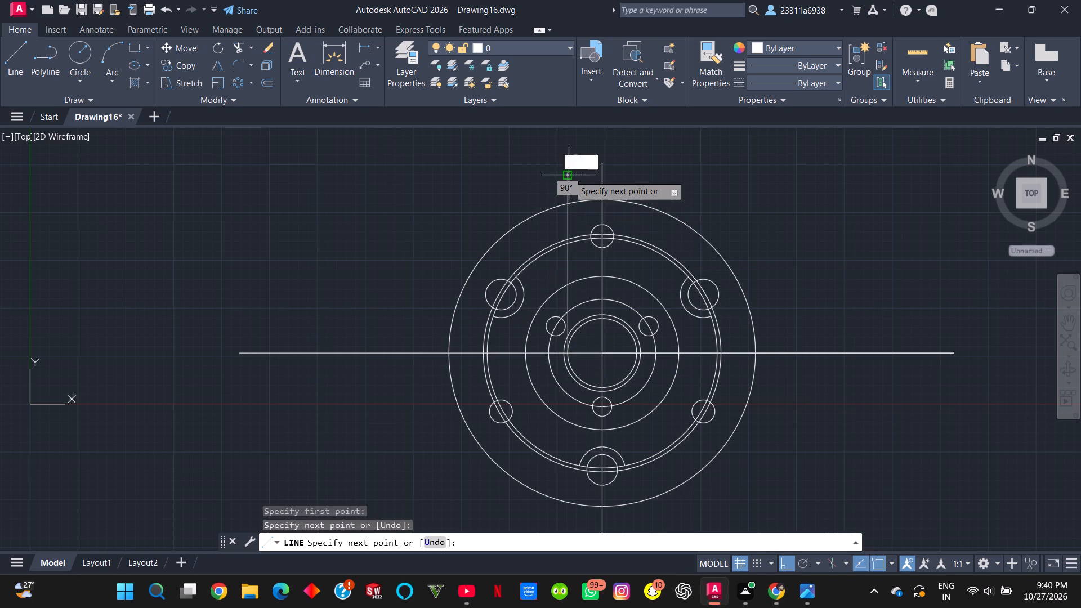
key(Escape)
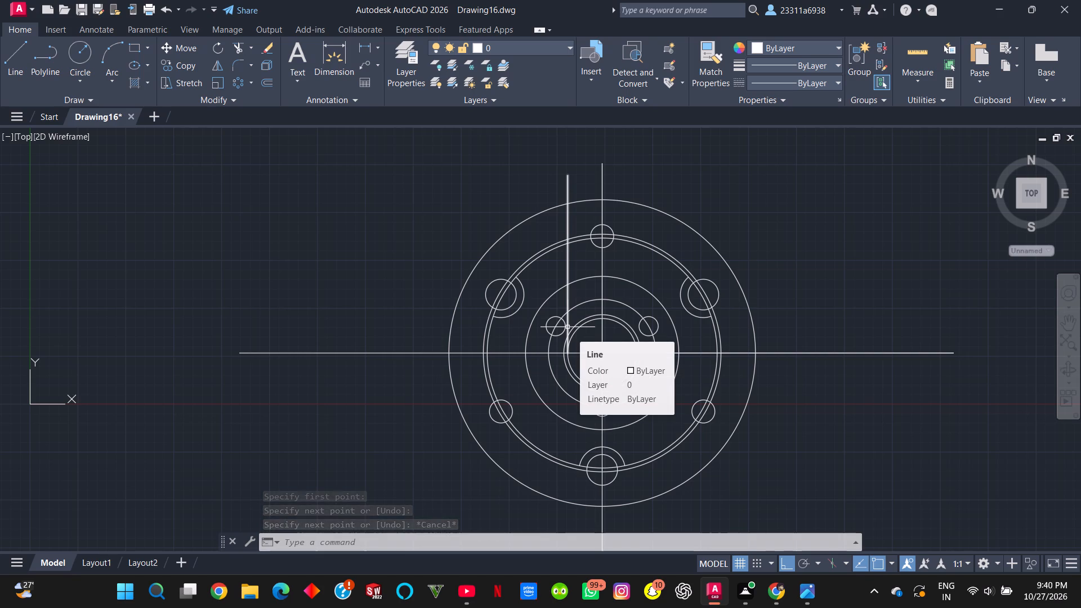
Draw a vertical line about 48 units long upward from the left quadrant of the second-smallest concentric circle.
scroll(568, 327, up, 1)
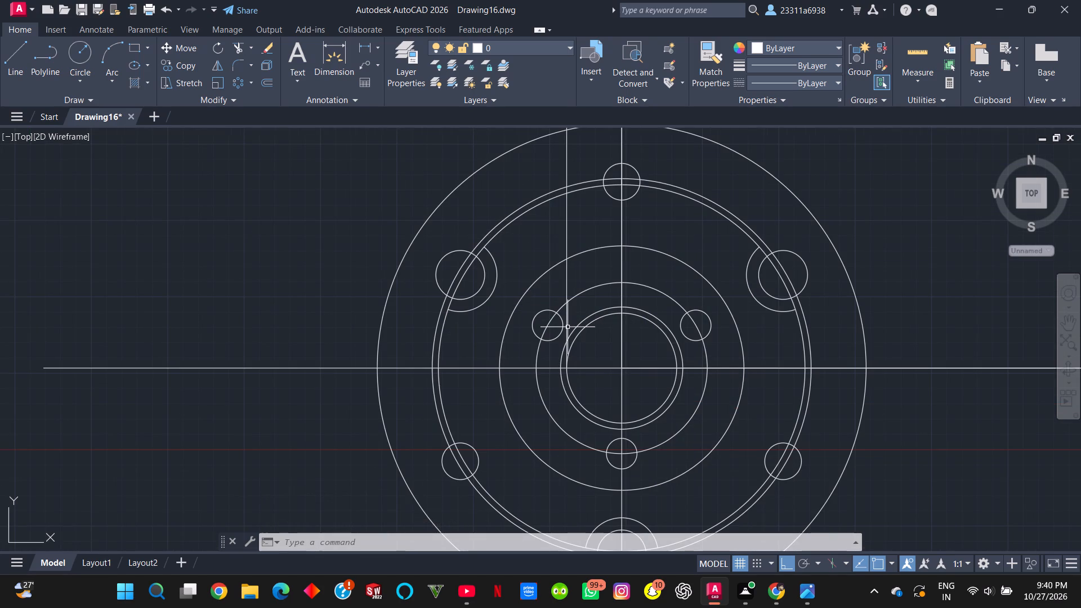
key(l)
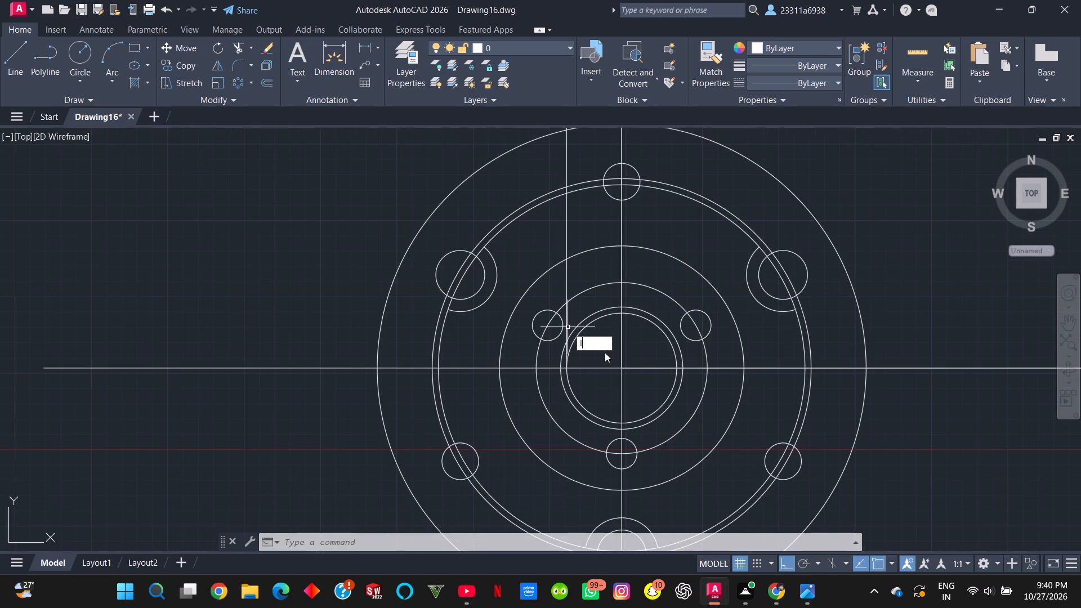
click(610, 360)
click(561, 372)
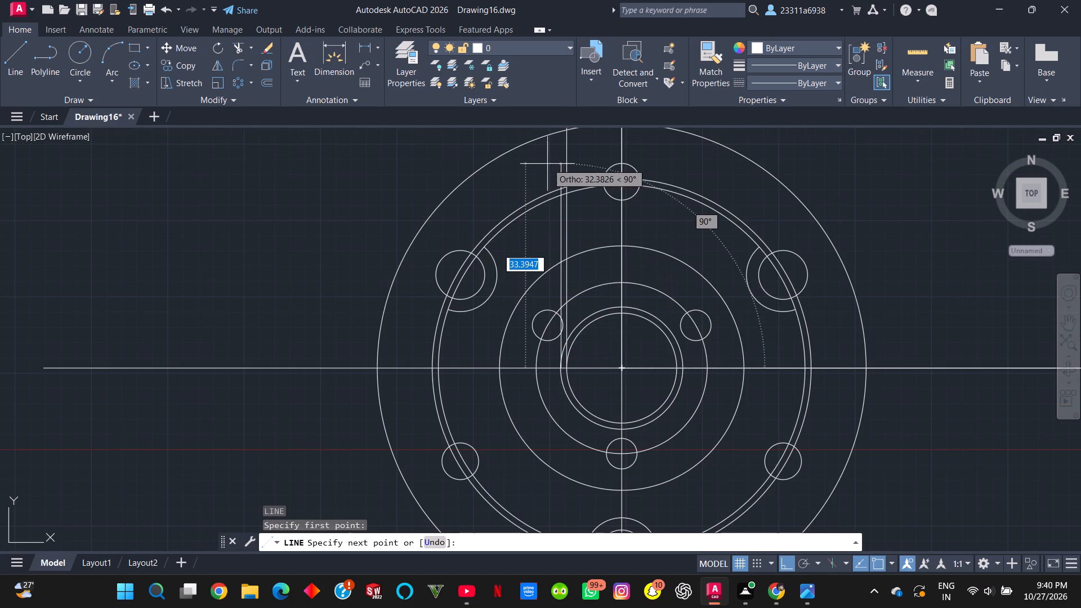
middle_drag(554, 146, 566, 236)
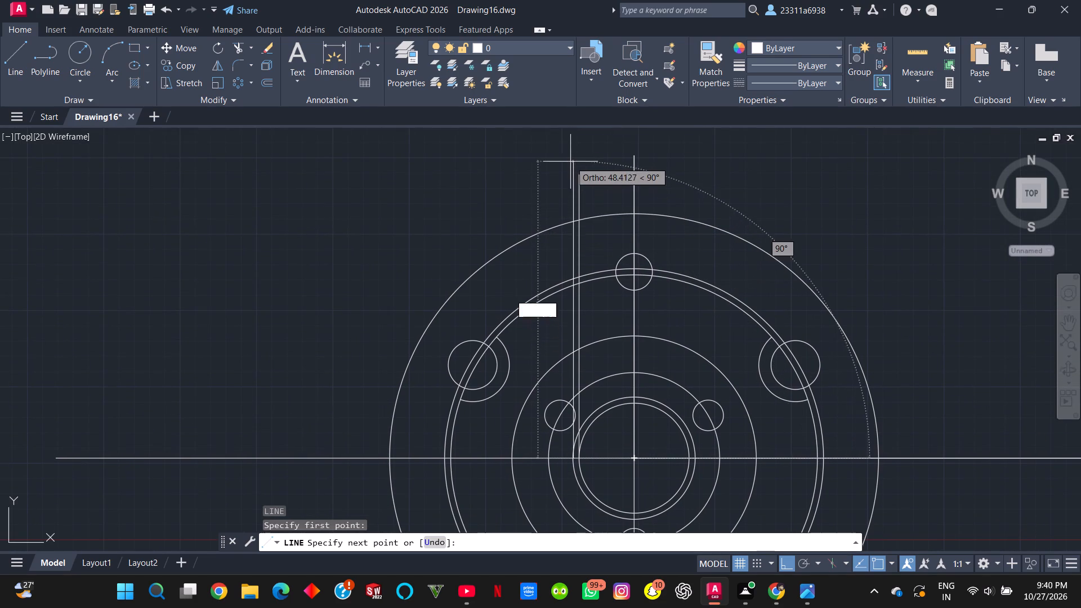
click(570, 161)
key(Escape)
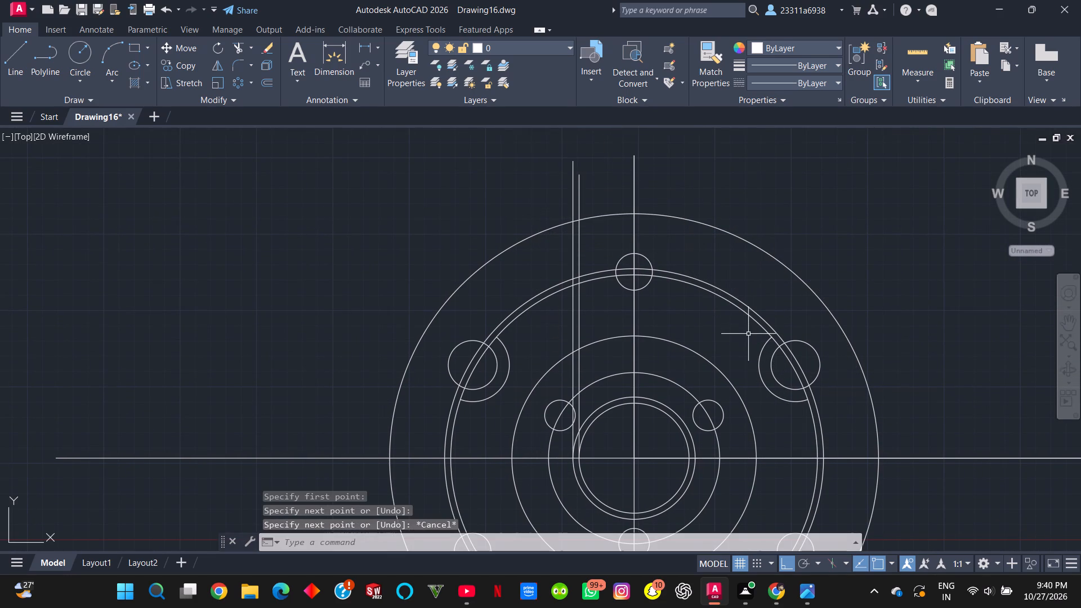
Draw vertical lines from the right quadrants of the two innermost concentric circles up past the outermost circle.
key(l)
key(Return)
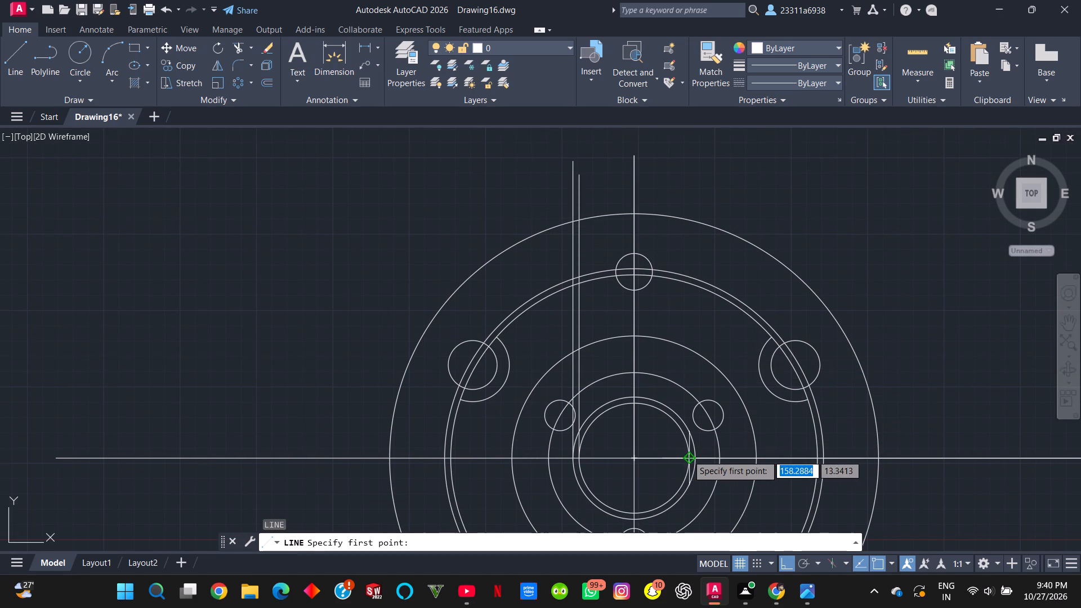
click(687, 455)
click(688, 141)
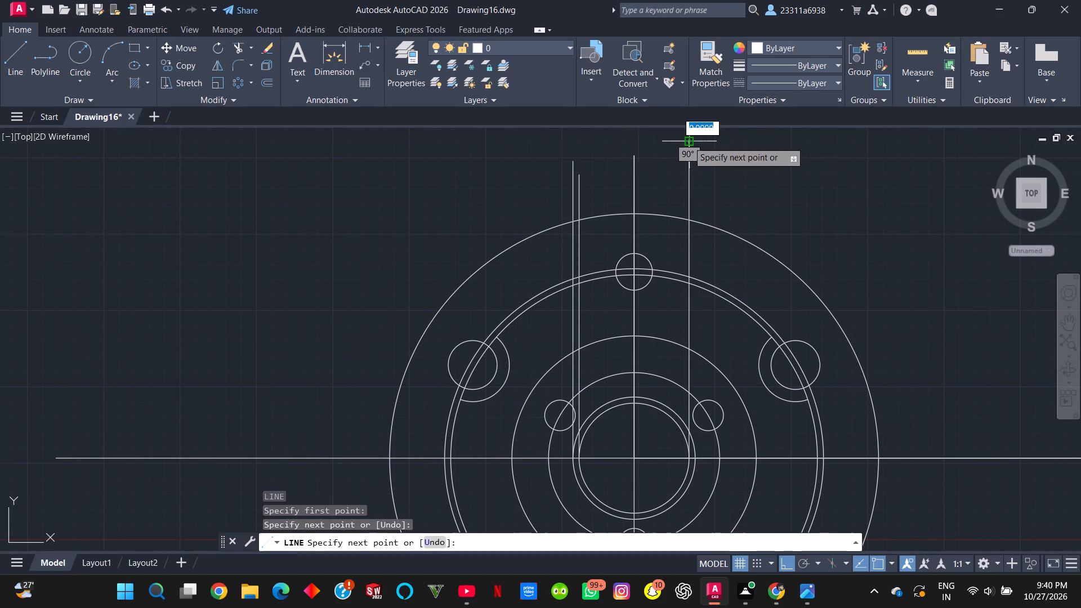
key(Escape)
key(l)
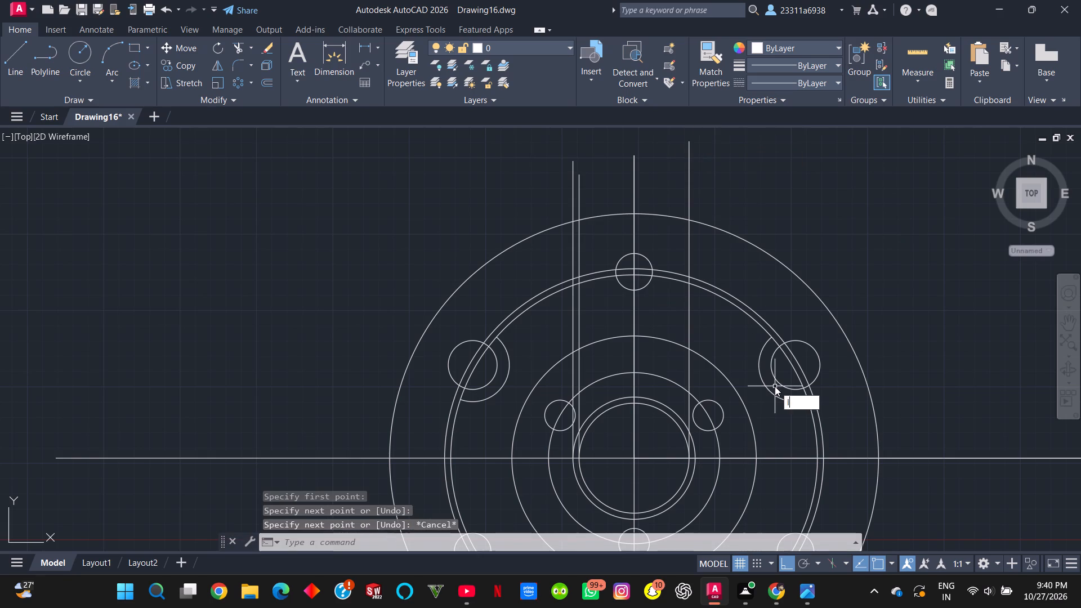
key(Return)
click(696, 455)
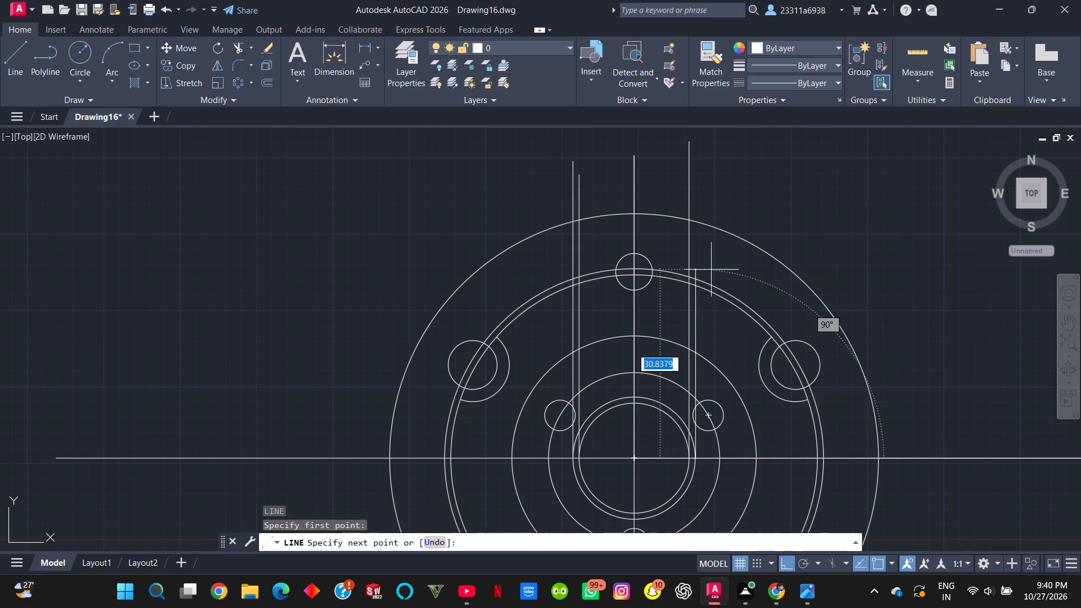
click(697, 147)
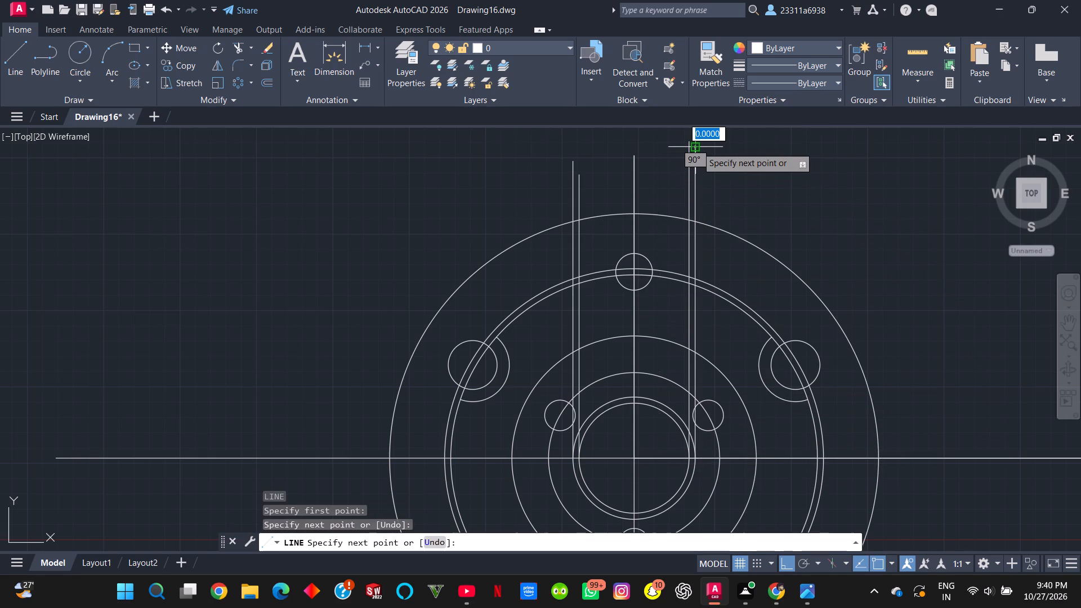
key(Escape)
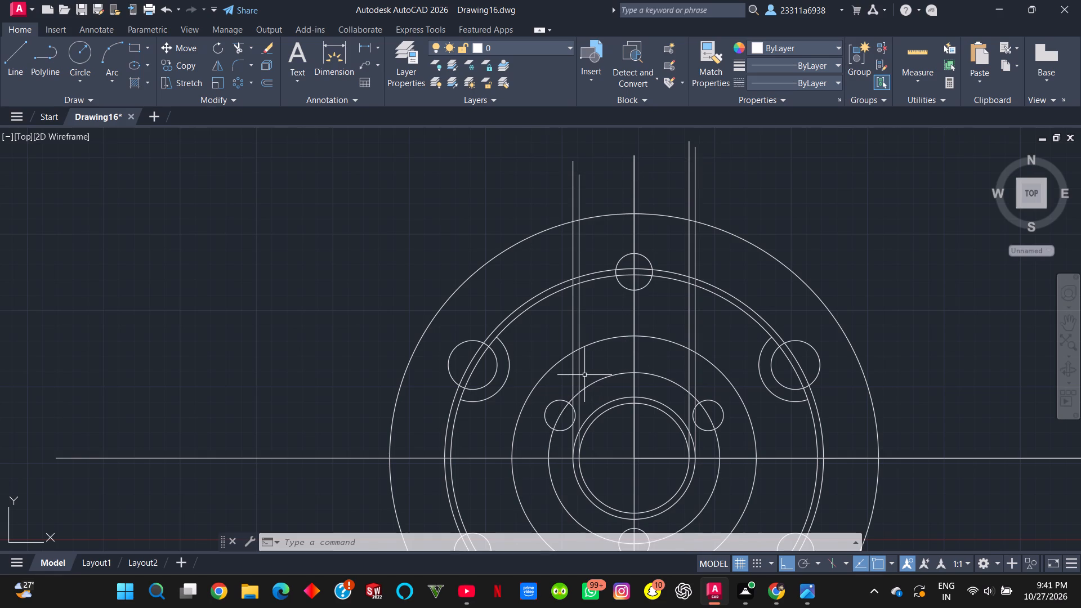
Trim away the parts of the left pair of vertical lines inside the concentric circle that encloses the three inner holes.
text(tr)
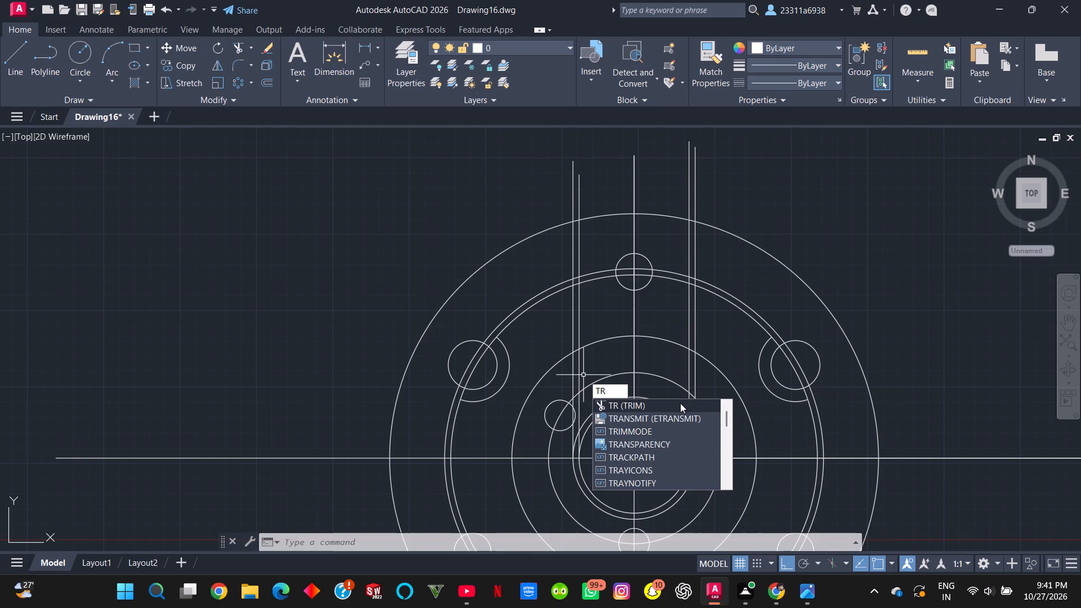
click(680, 403)
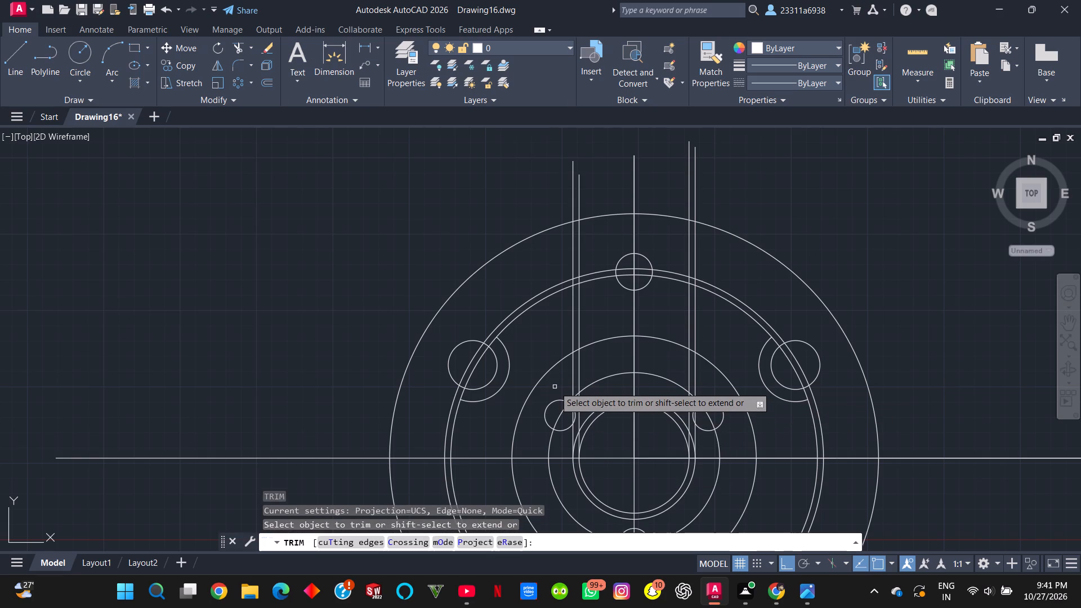
drag(555, 387, 588, 373)
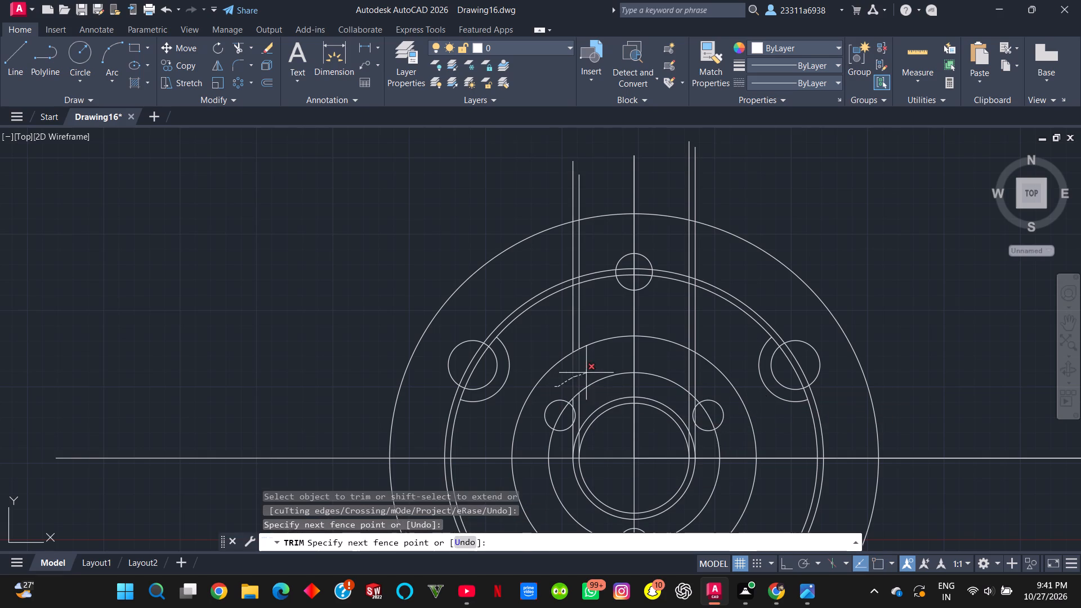
drag(588, 373, 593, 370)
scroll(591, 408, up, 3)
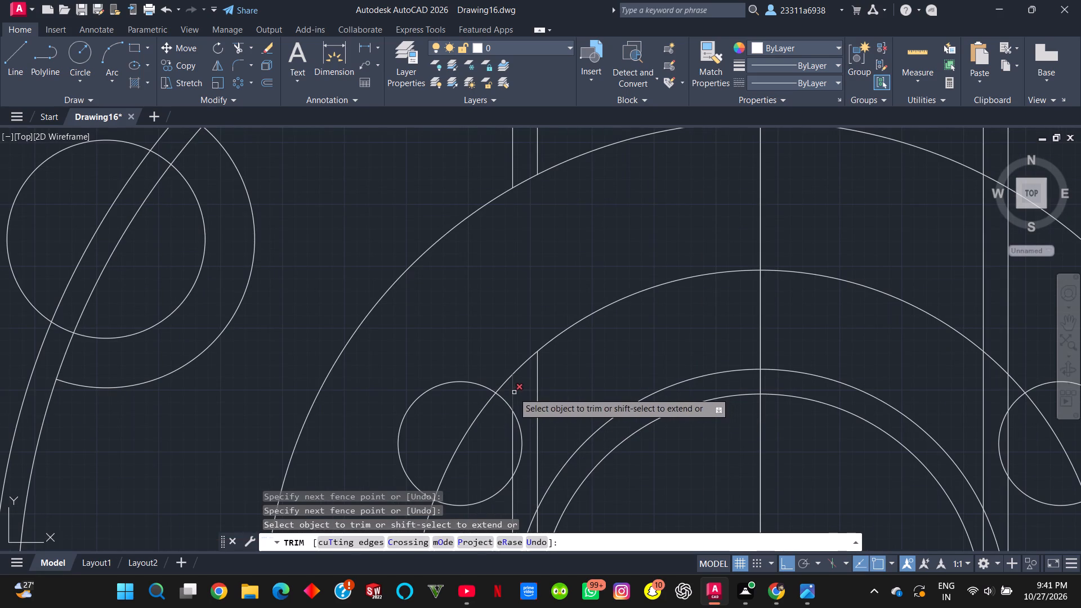
drag(508, 392, 573, 380)
click(513, 439)
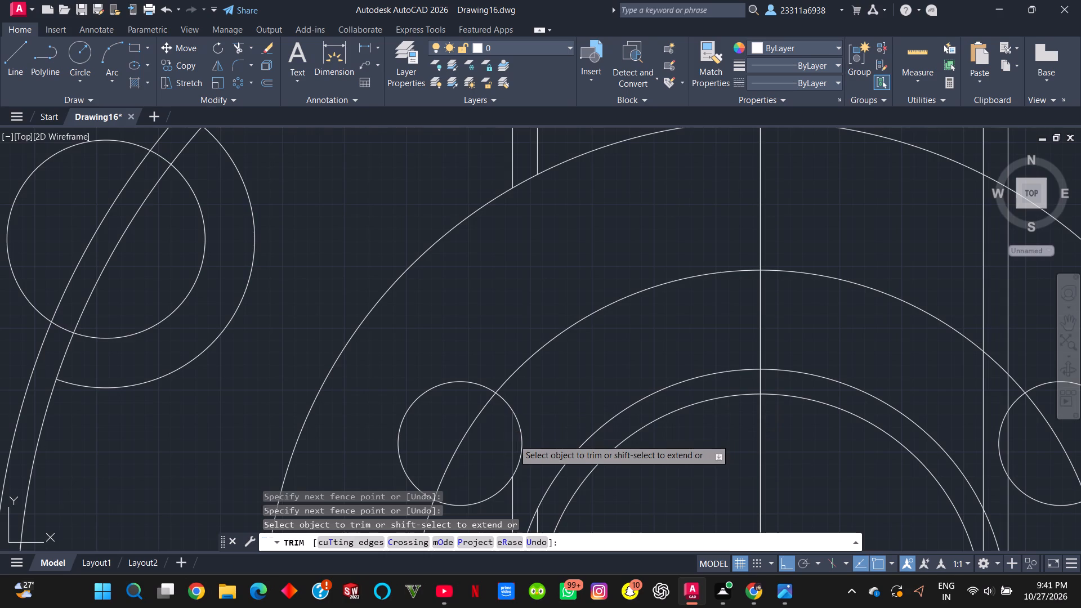
scroll(551, 436, down, 1)
middle_drag(557, 433, 575, 341)
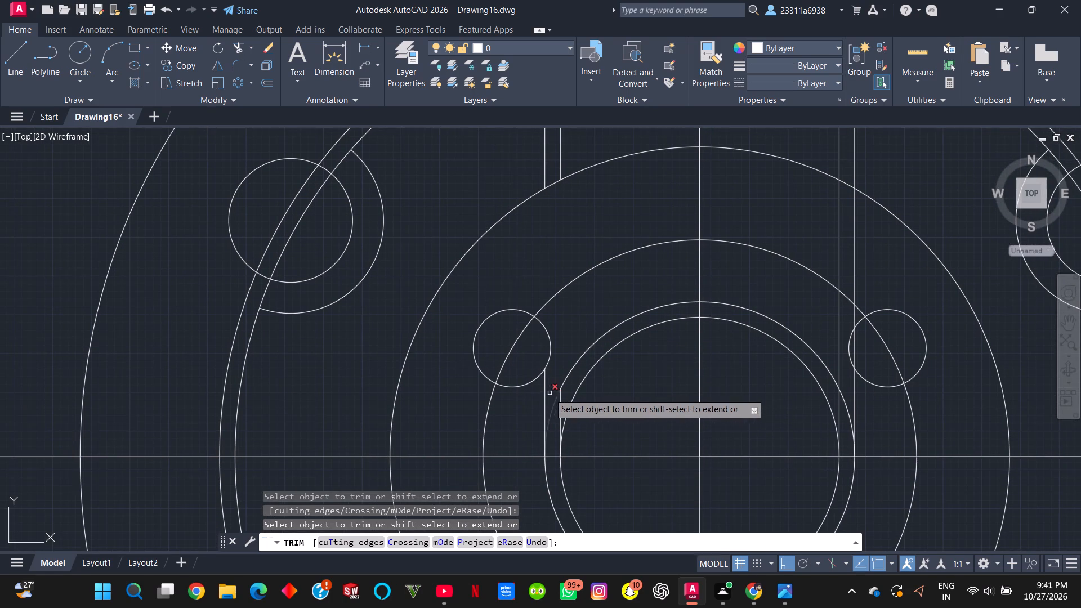
click(544, 394)
click(559, 417)
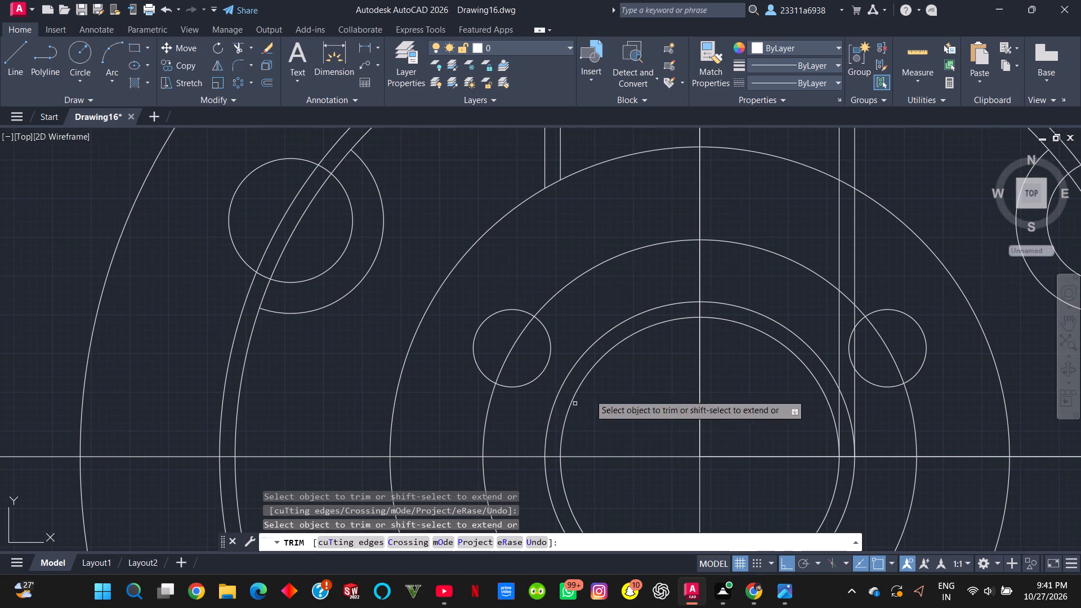
Trim away the parts of the right pair of vertical lines inside the circle that encloses the three inner holes.
scroll(849, 285, down, 1)
scroll(843, 300, up, 2)
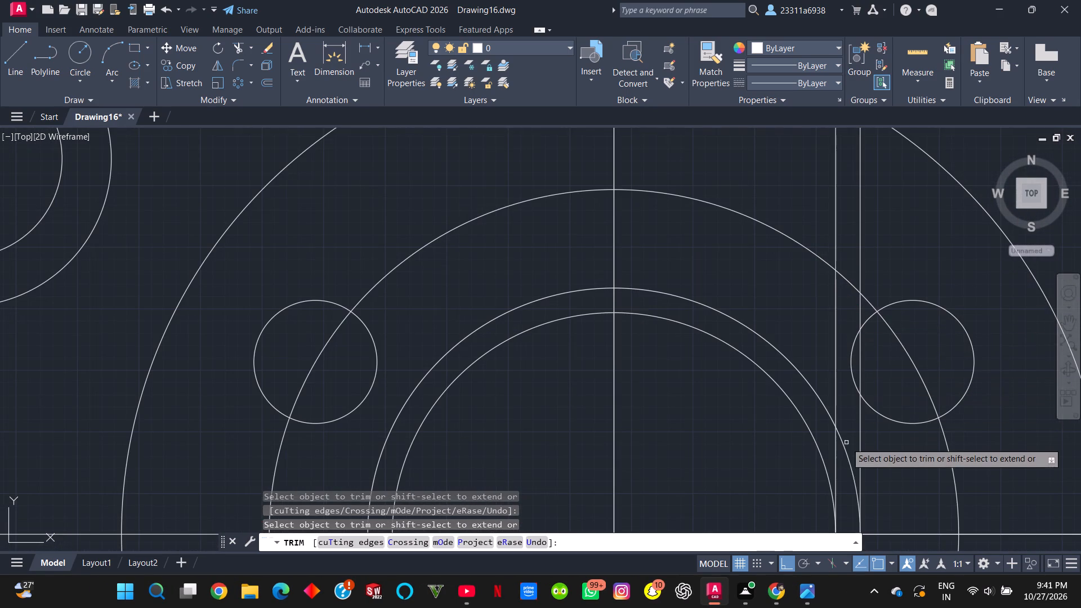
click(836, 470)
drag(875, 464, 836, 396)
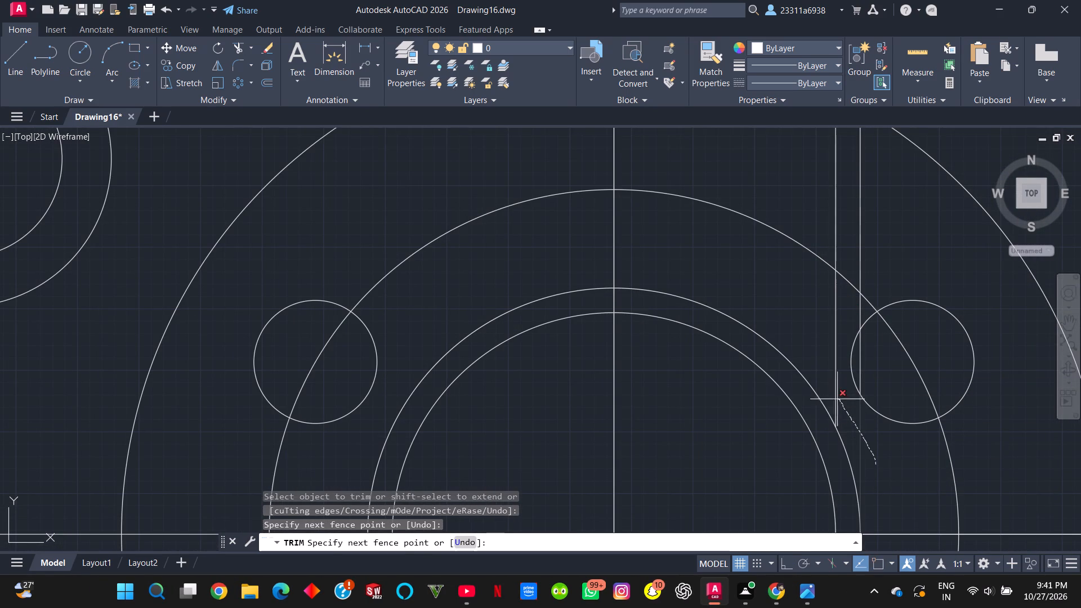
drag(836, 396, 818, 376)
click(861, 366)
scroll(839, 317, down, 1)
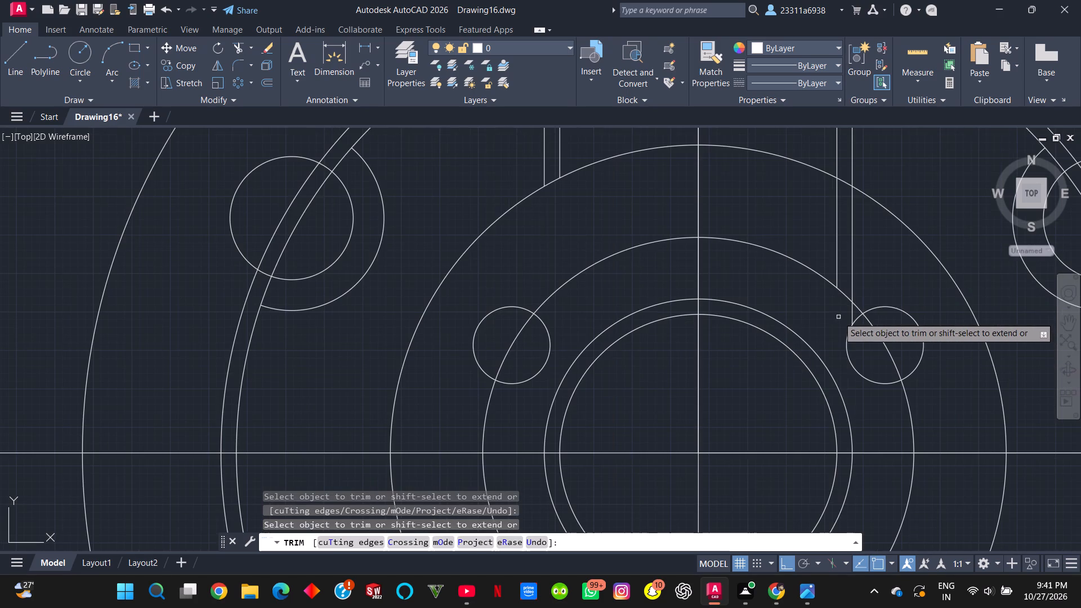
click(854, 311)
drag(875, 275, 800, 235)
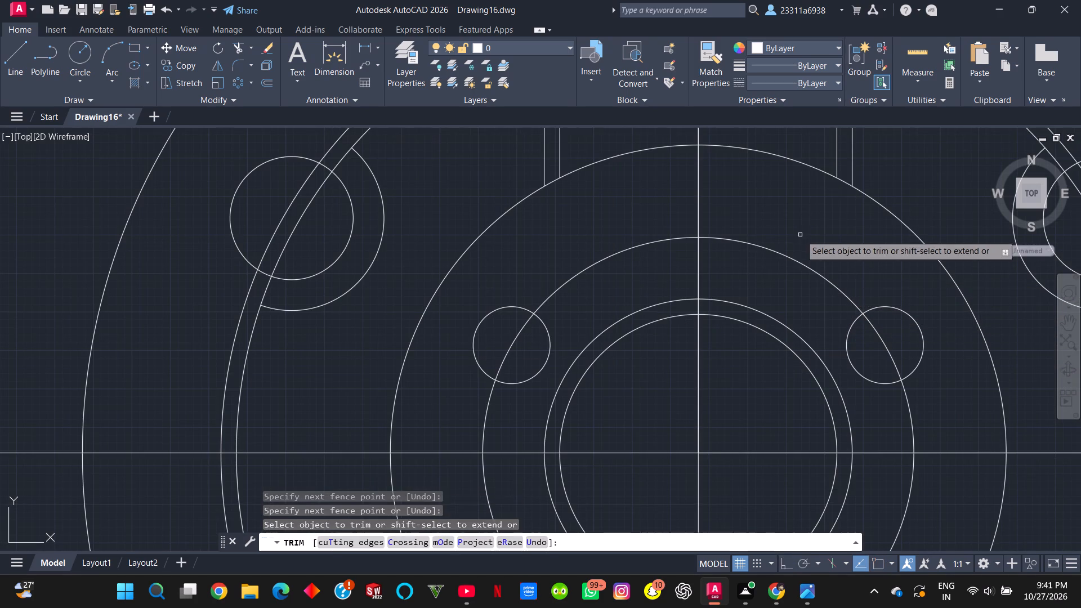
Trim the four vertical lines and the vertical centre line where they extend above the outermost circle.
scroll(804, 234, down, 1)
middle_drag(804, 234, 828, 388)
scroll(828, 388, down, 1)
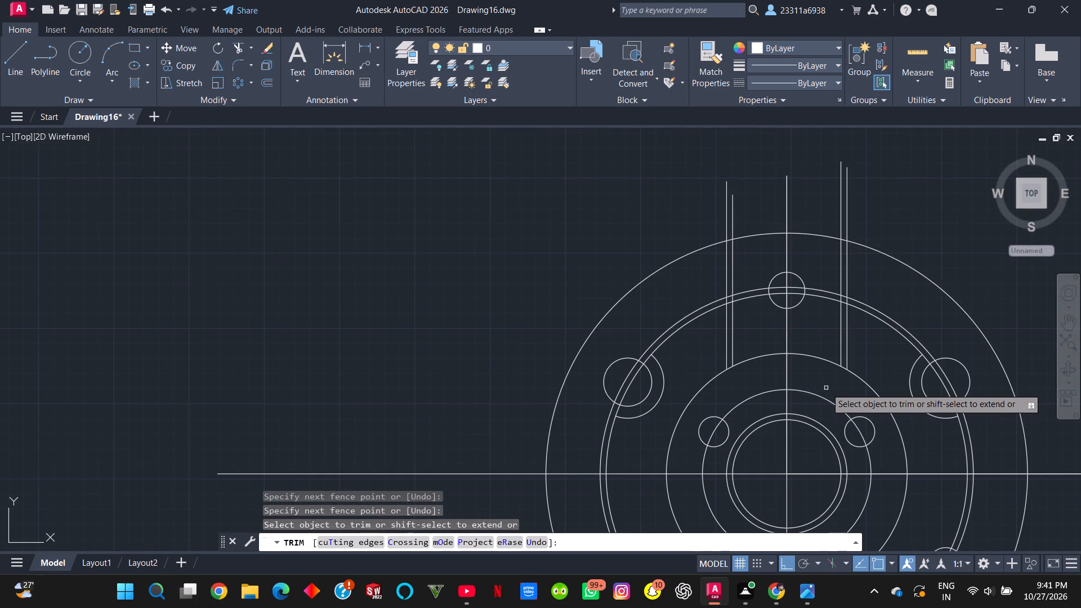
drag(698, 209, 733, 208)
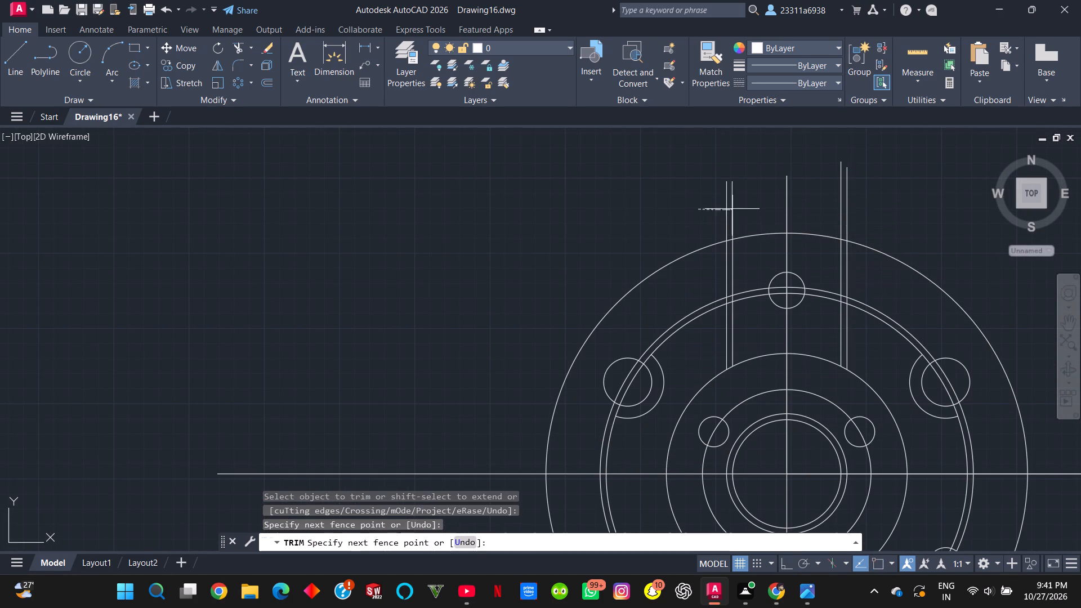
drag(733, 208, 739, 207)
drag(747, 205, 939, 209)
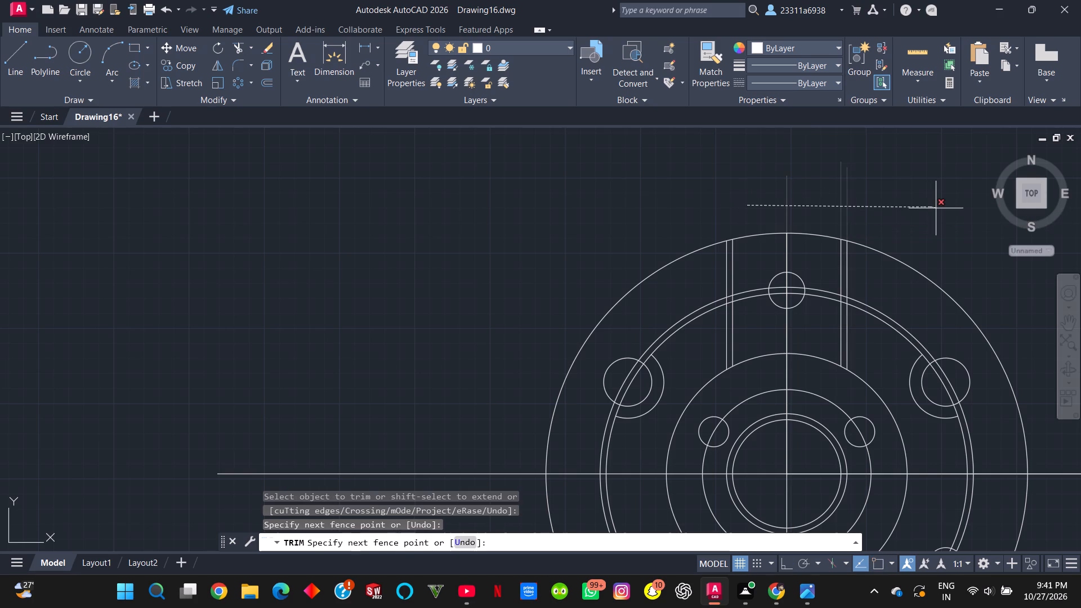
drag(939, 209, 944, 209)
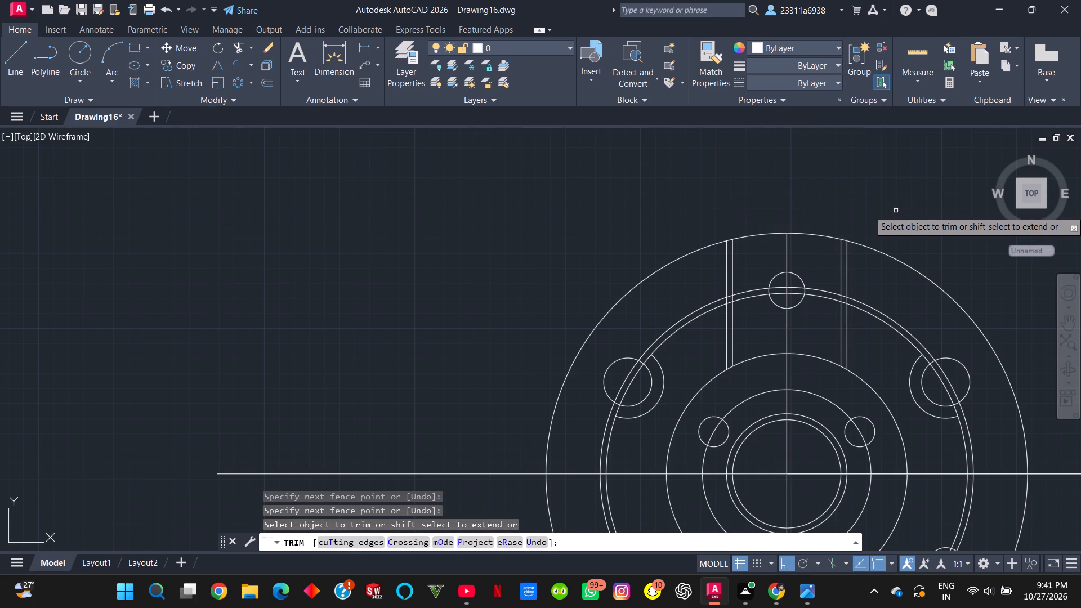
scroll(896, 211, down, 1)
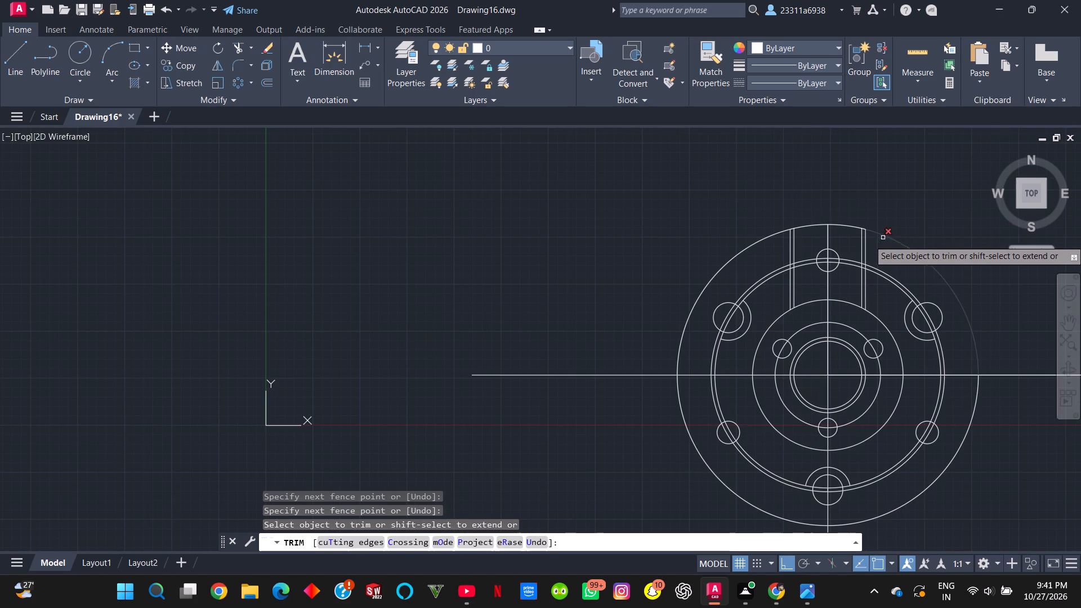
Draw a circle of radius 20.5 centred on the common centre of the concentric circles.
key(Escape)
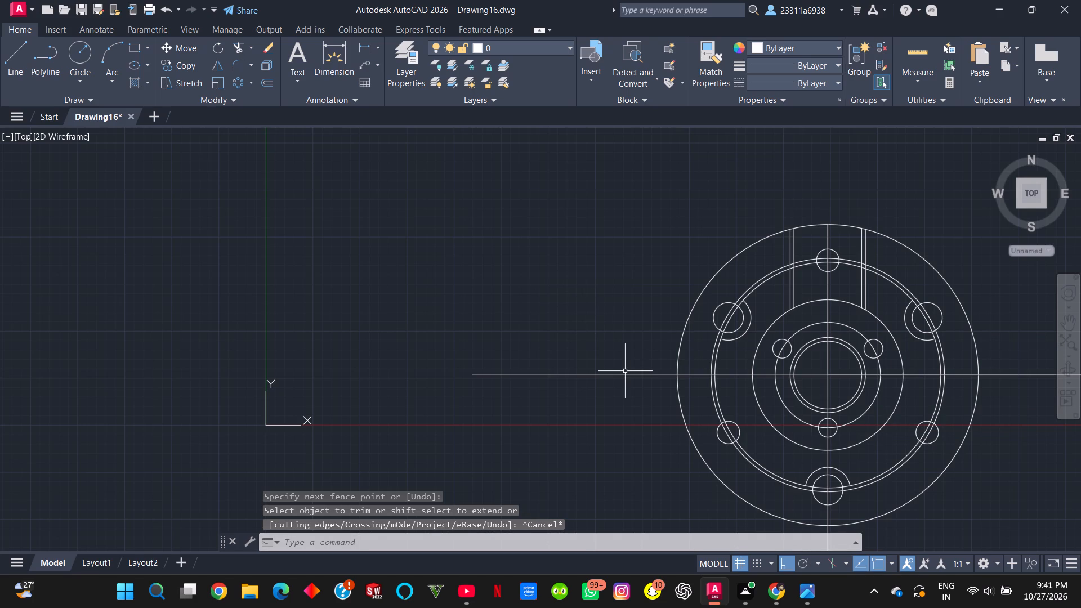
key(c)
click(694, 399)
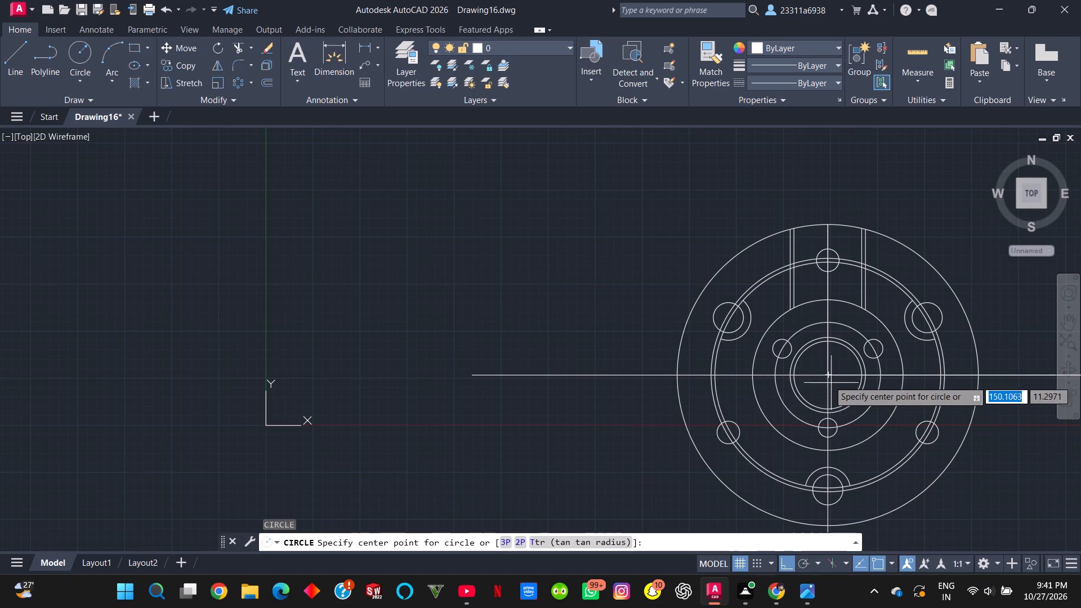
click(830, 375)
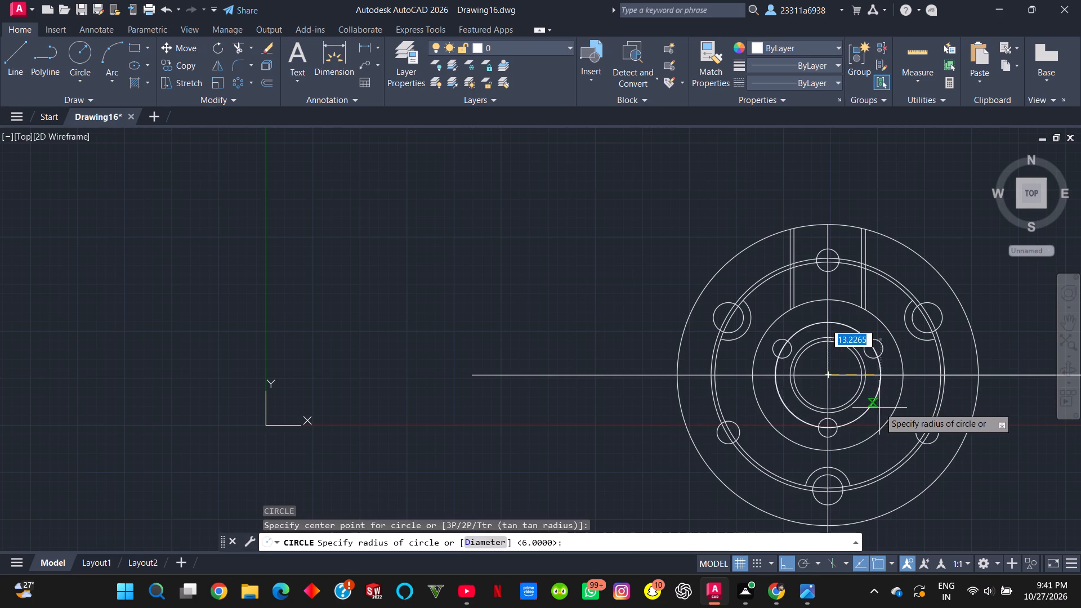
text(20.5)
key(Return)
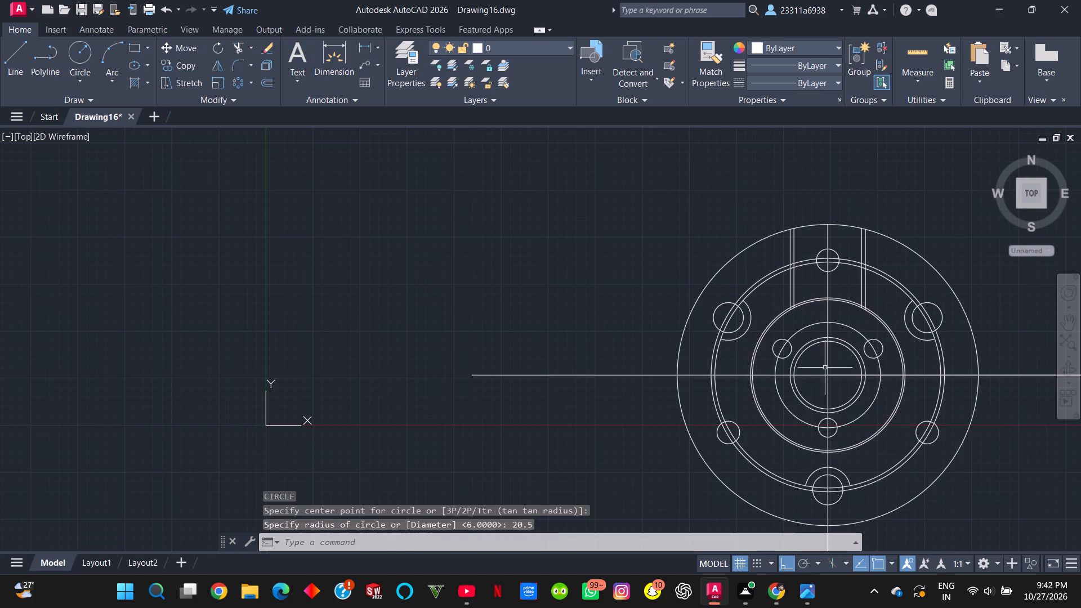
Polar-array the four vertical rib lines about the common centre with 3 items over 360 degrees.
scroll(811, 354, up, 1)
scroll(810, 352, down, 1)
click(773, 298)
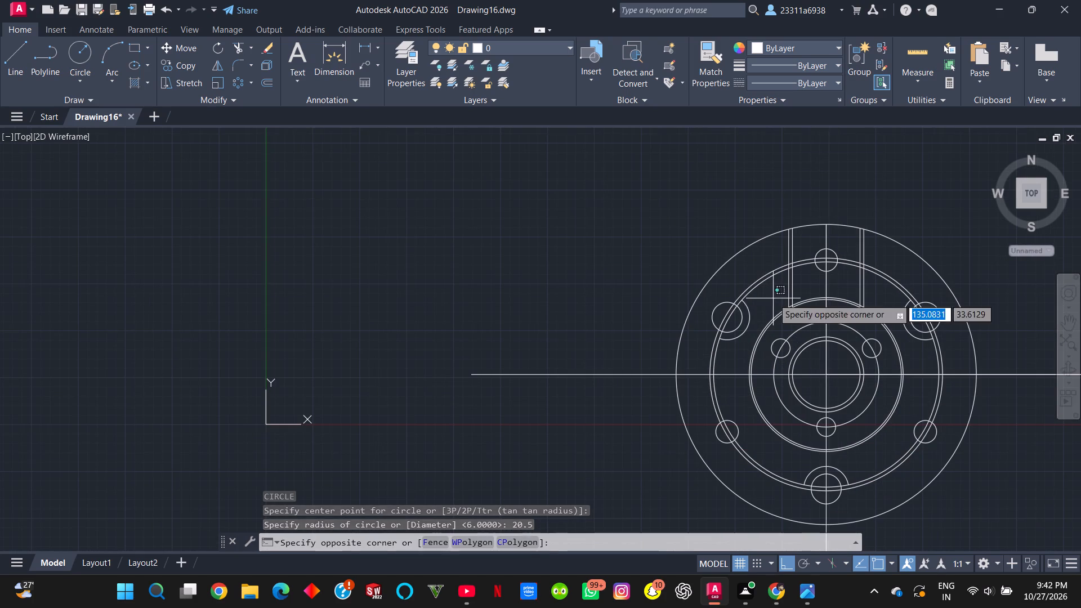
click(802, 278)
click(802, 278)
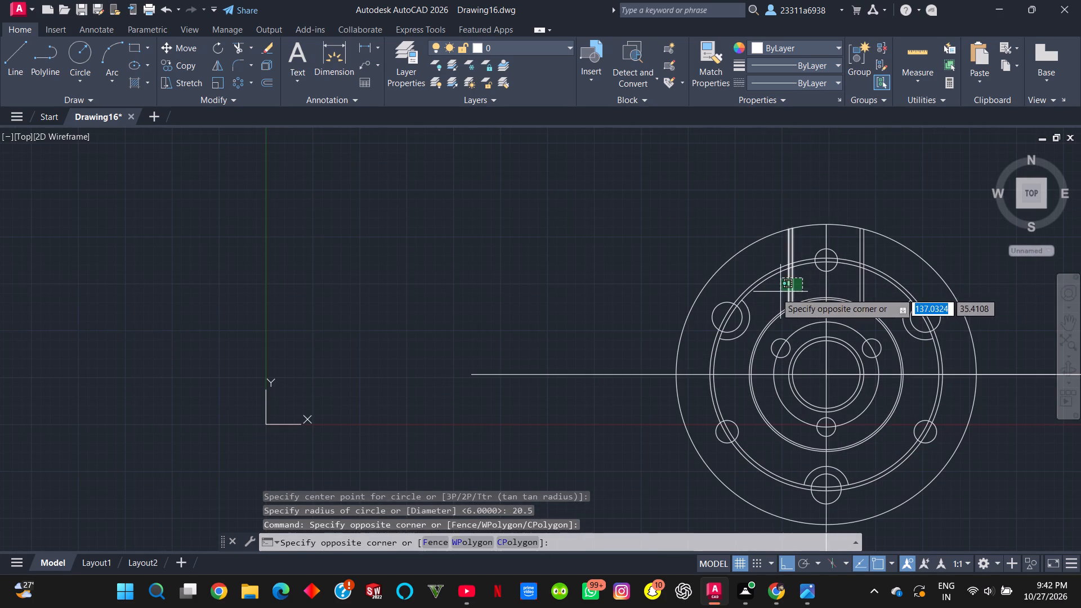
click(776, 293)
click(873, 294)
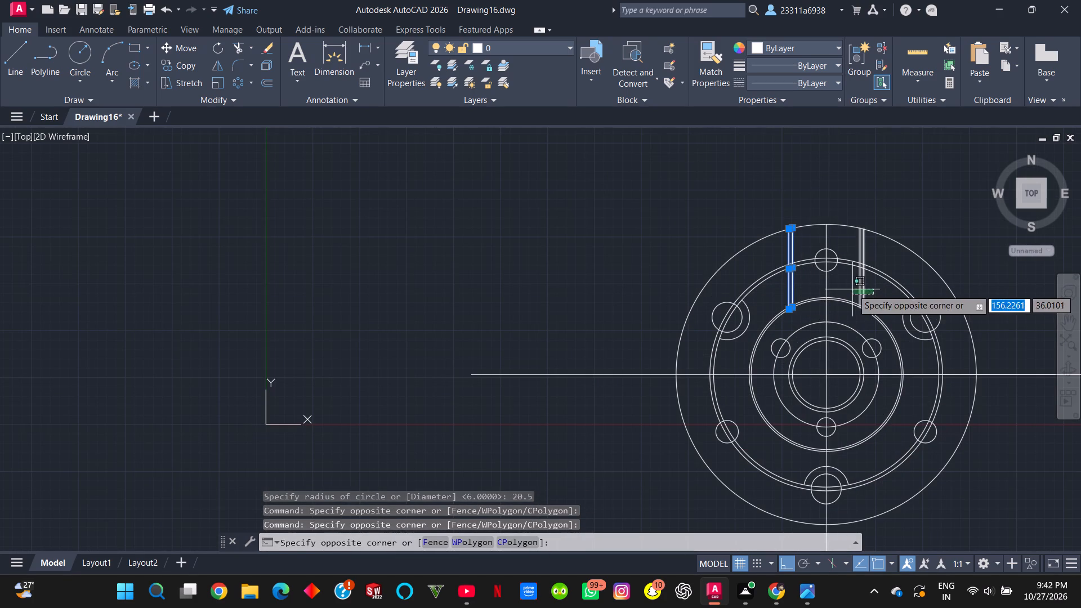
click(852, 289)
click(238, 81)
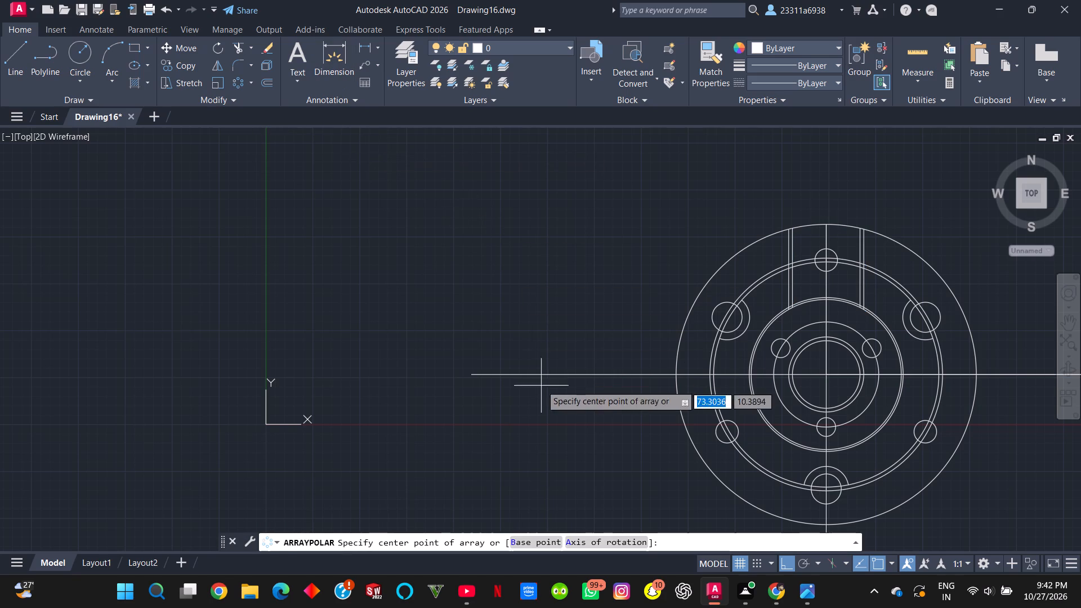
click(828, 372)
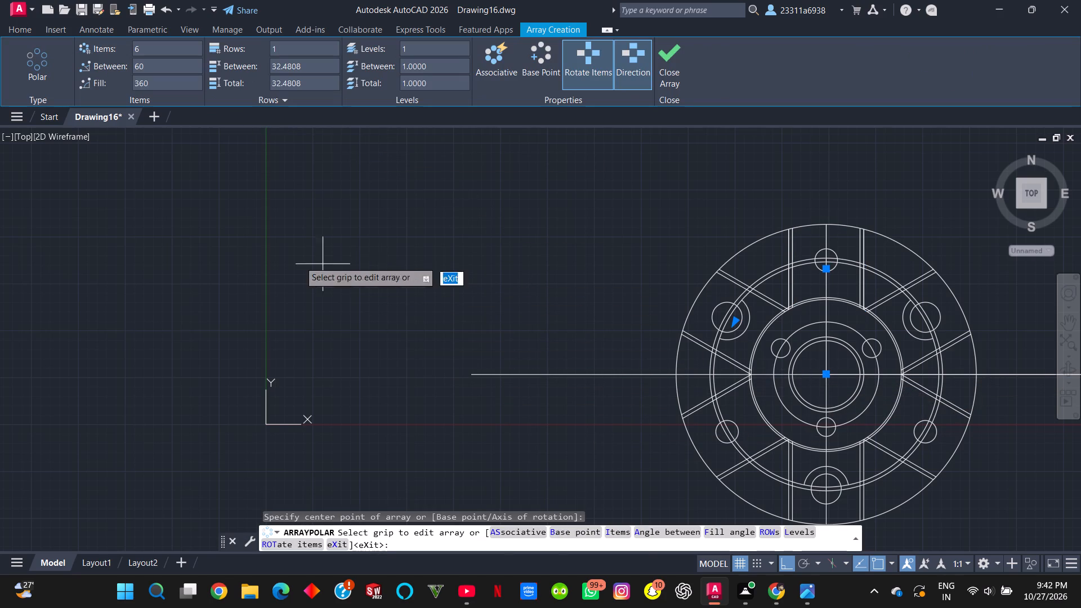
click(164, 48)
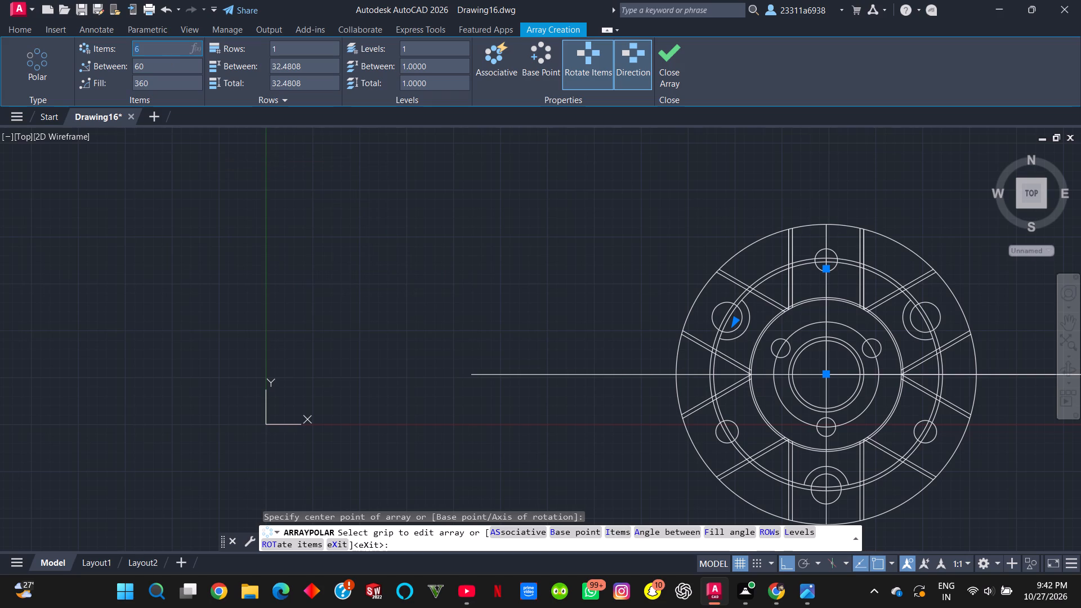
key(3)
key(Return)
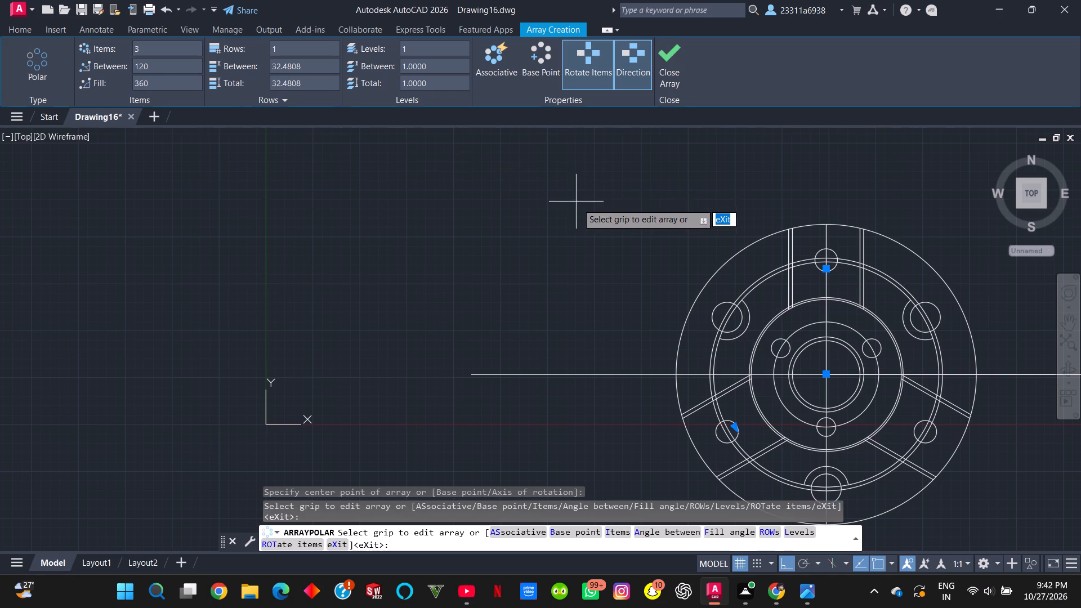
middle_drag(673, 226, 588, 208)
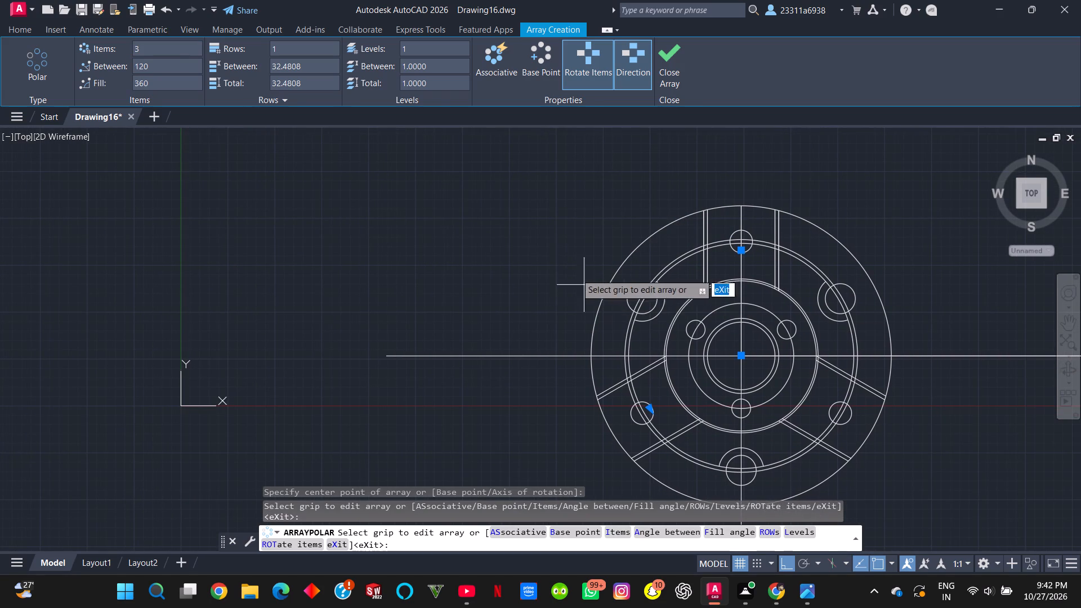
key(Return)
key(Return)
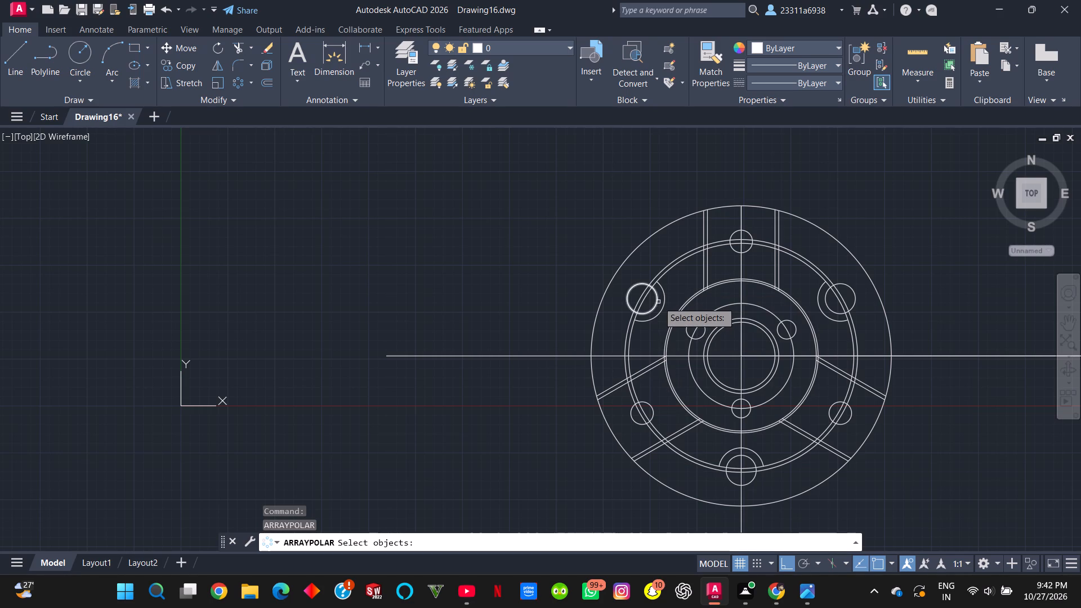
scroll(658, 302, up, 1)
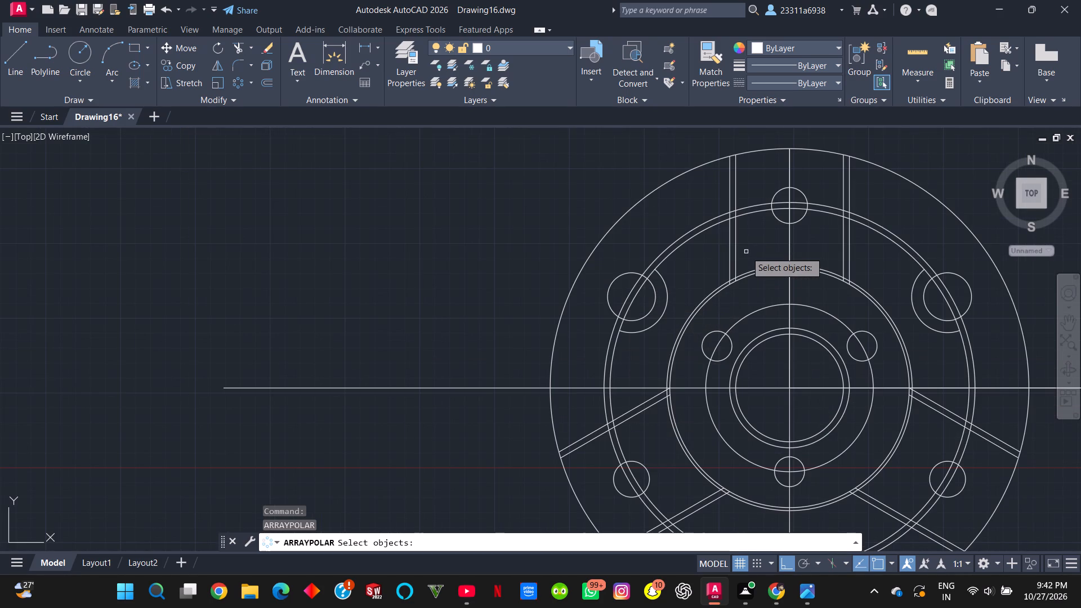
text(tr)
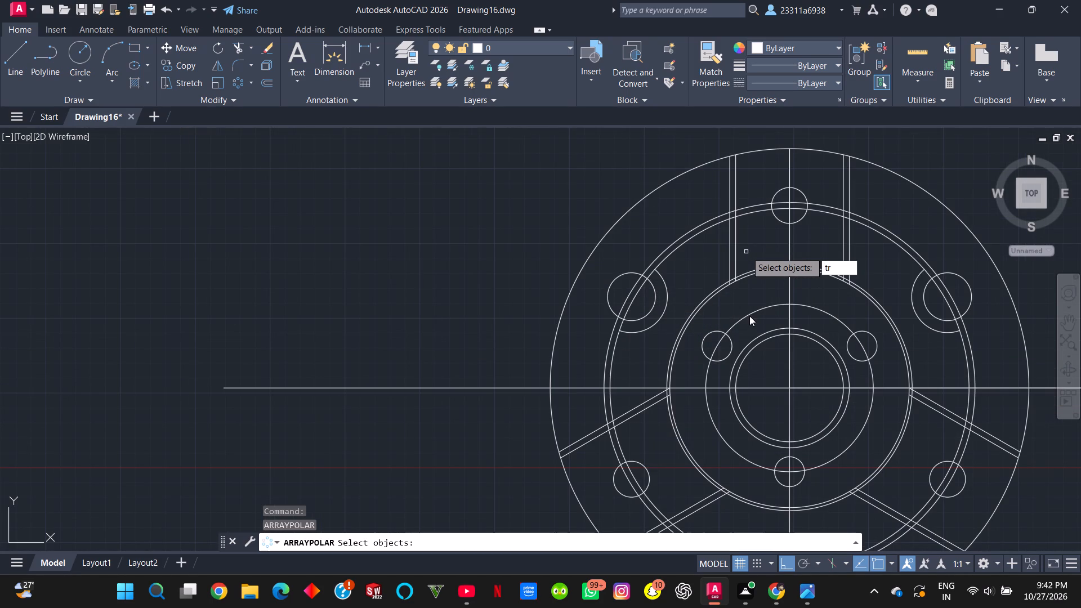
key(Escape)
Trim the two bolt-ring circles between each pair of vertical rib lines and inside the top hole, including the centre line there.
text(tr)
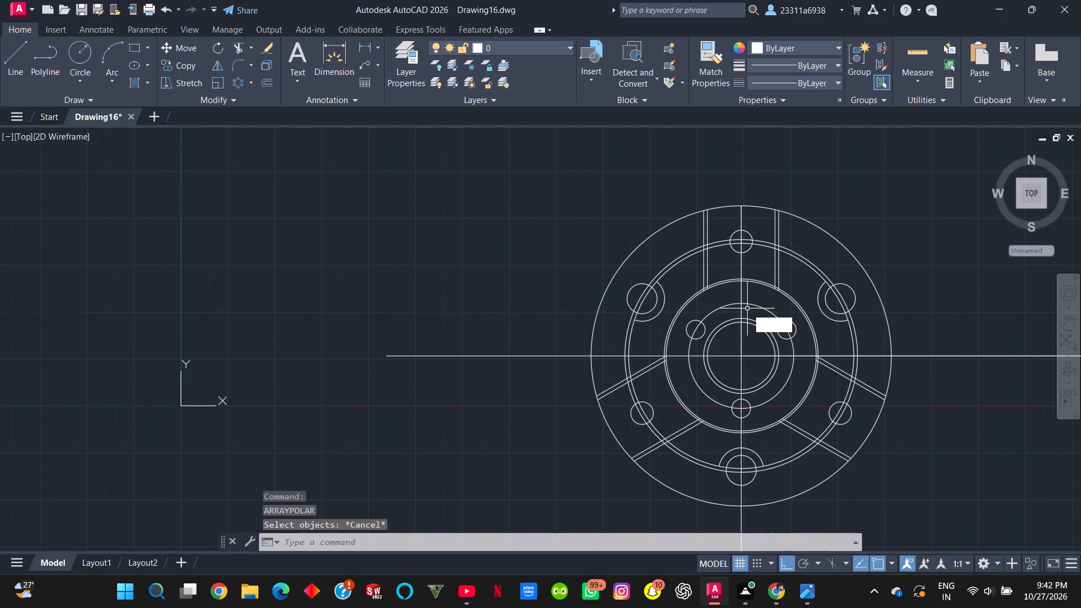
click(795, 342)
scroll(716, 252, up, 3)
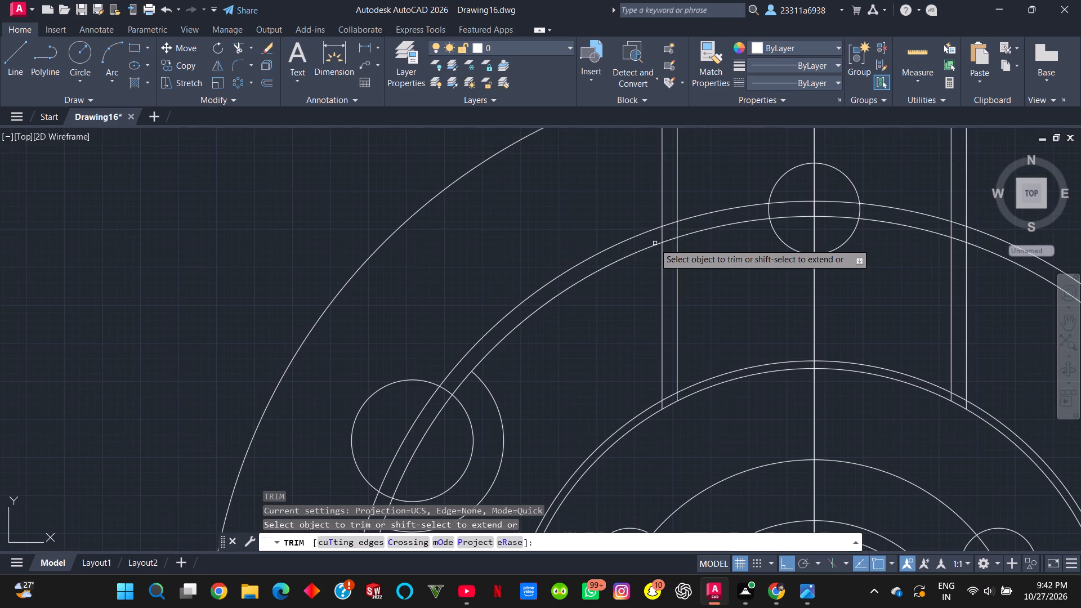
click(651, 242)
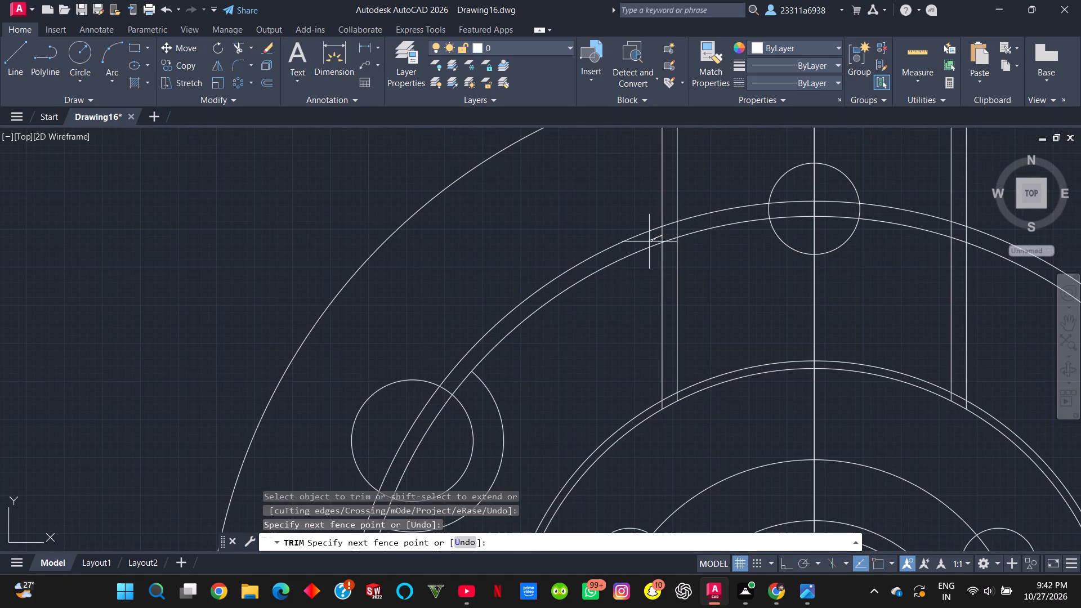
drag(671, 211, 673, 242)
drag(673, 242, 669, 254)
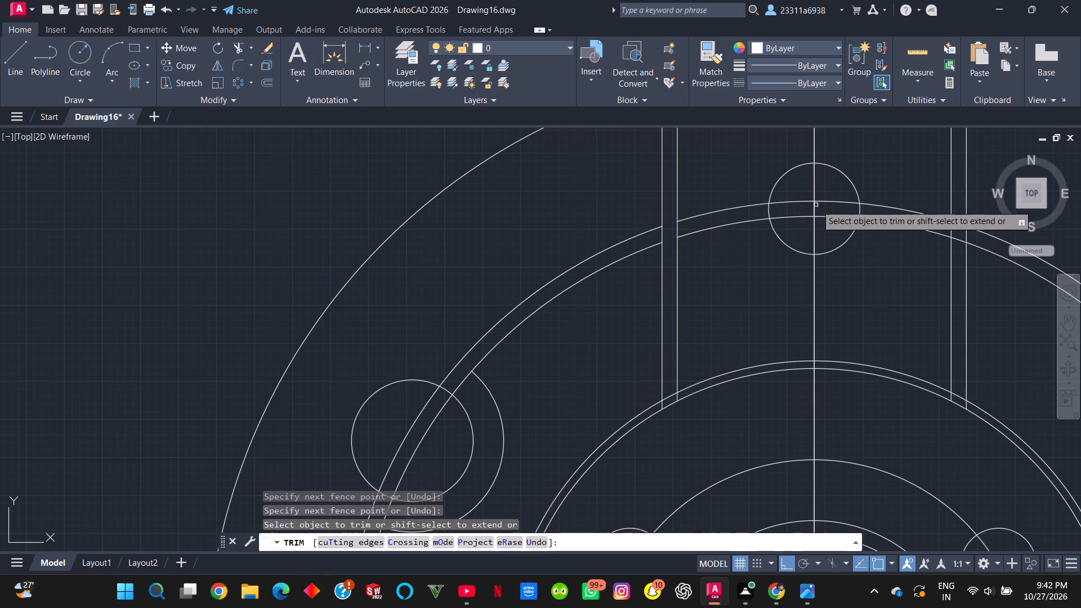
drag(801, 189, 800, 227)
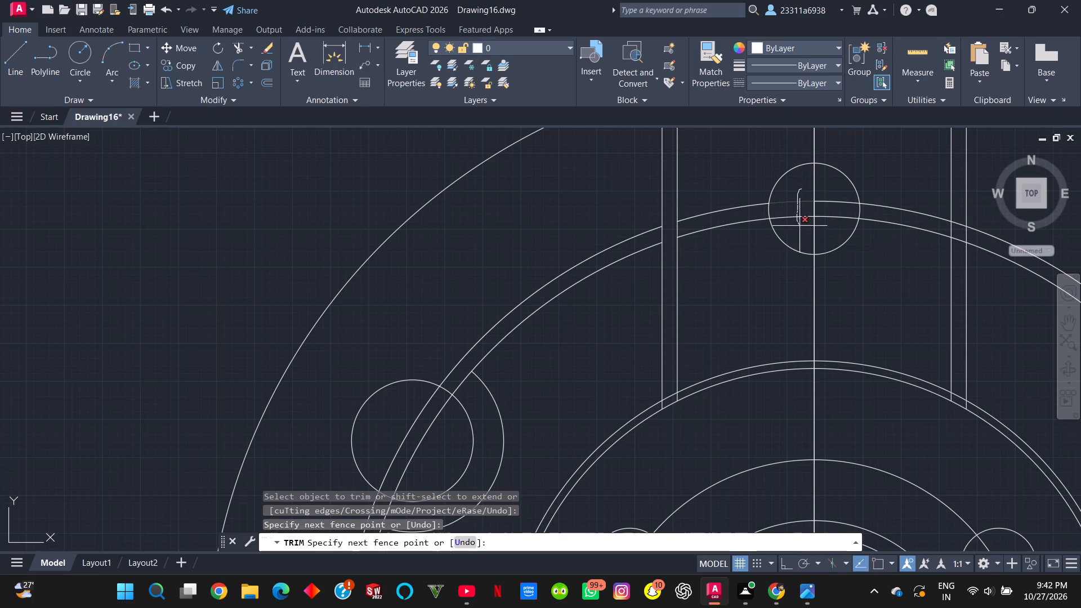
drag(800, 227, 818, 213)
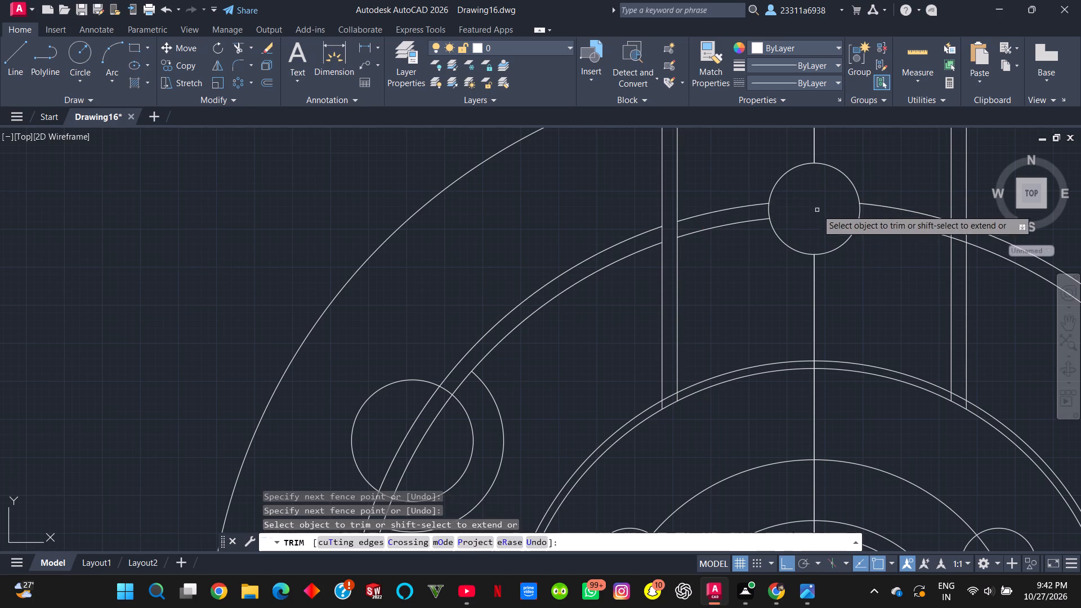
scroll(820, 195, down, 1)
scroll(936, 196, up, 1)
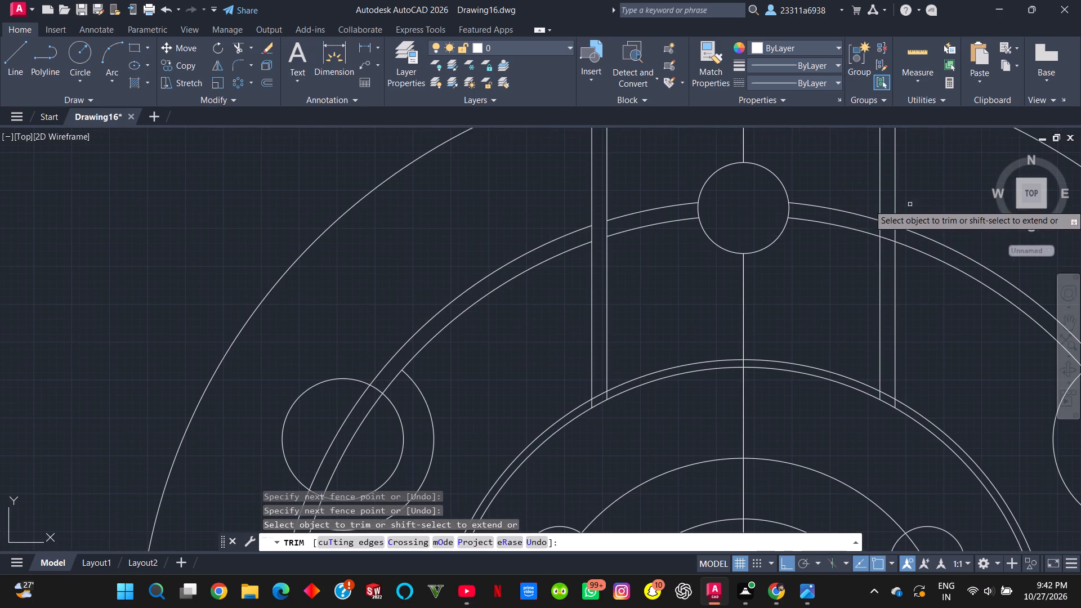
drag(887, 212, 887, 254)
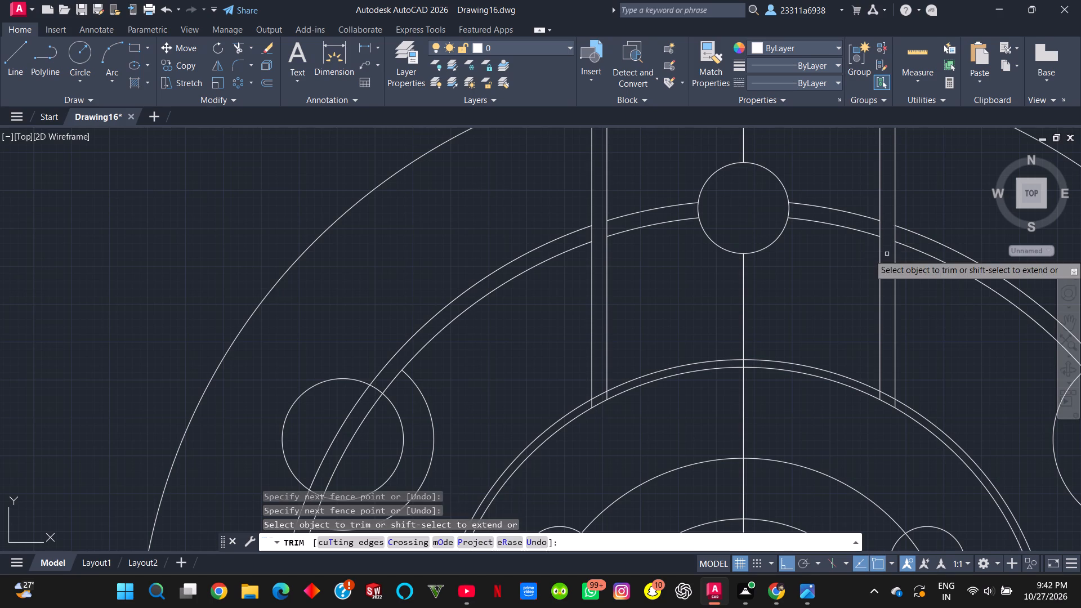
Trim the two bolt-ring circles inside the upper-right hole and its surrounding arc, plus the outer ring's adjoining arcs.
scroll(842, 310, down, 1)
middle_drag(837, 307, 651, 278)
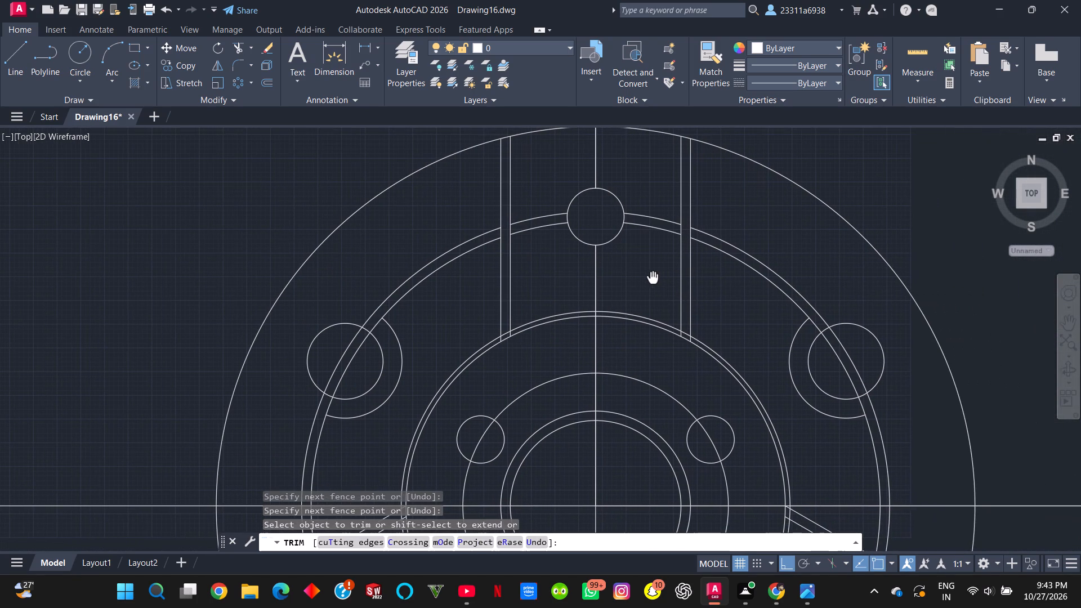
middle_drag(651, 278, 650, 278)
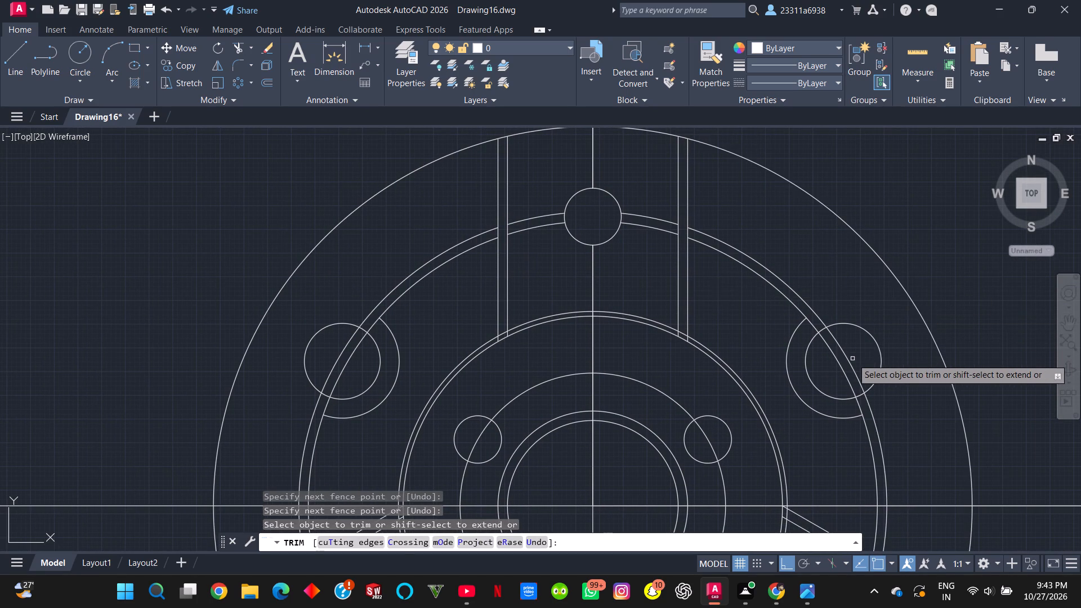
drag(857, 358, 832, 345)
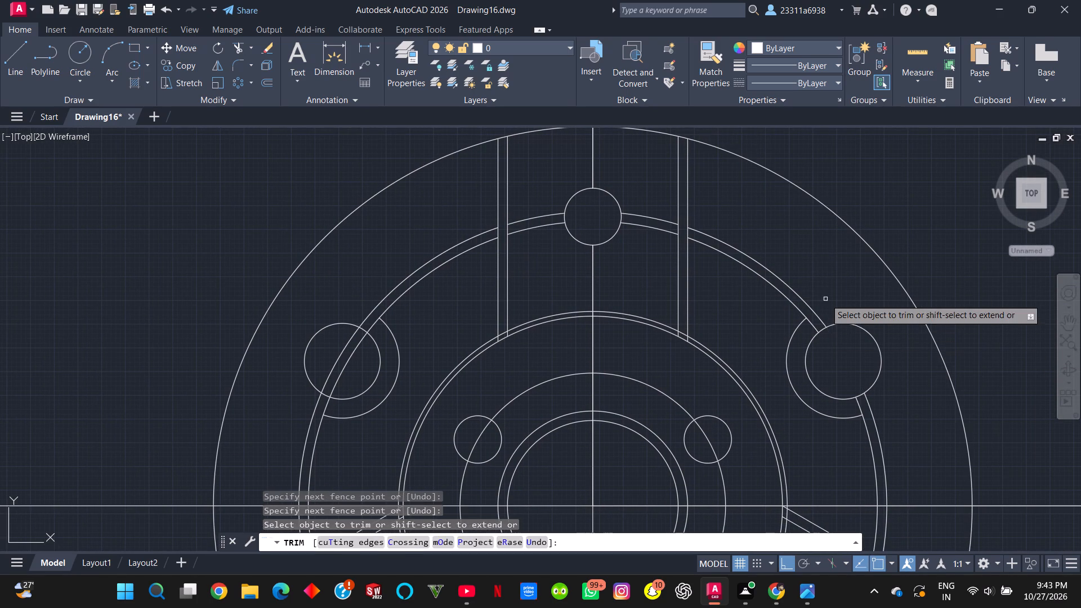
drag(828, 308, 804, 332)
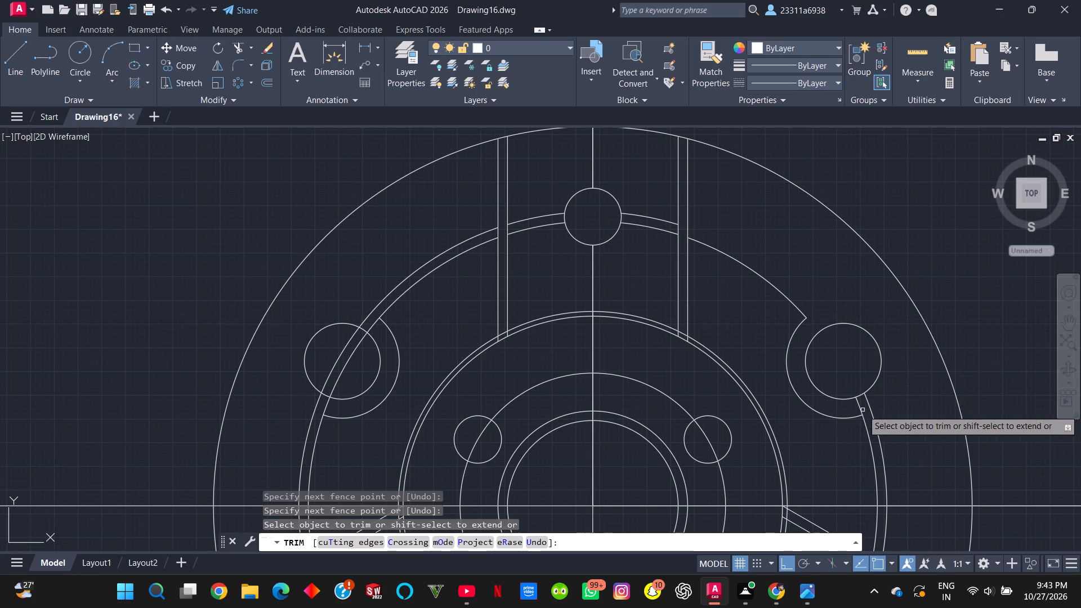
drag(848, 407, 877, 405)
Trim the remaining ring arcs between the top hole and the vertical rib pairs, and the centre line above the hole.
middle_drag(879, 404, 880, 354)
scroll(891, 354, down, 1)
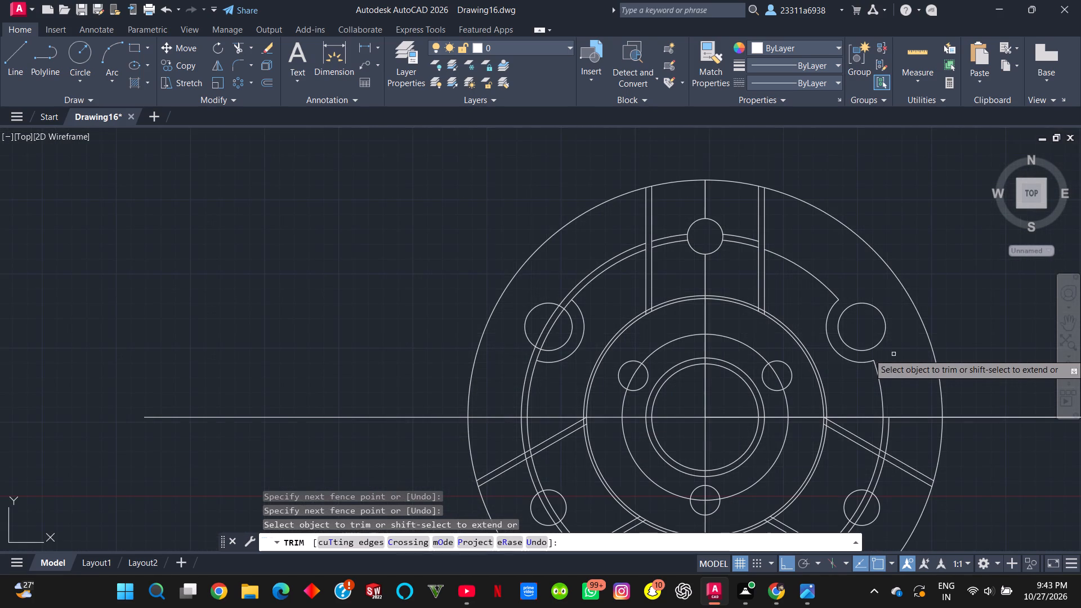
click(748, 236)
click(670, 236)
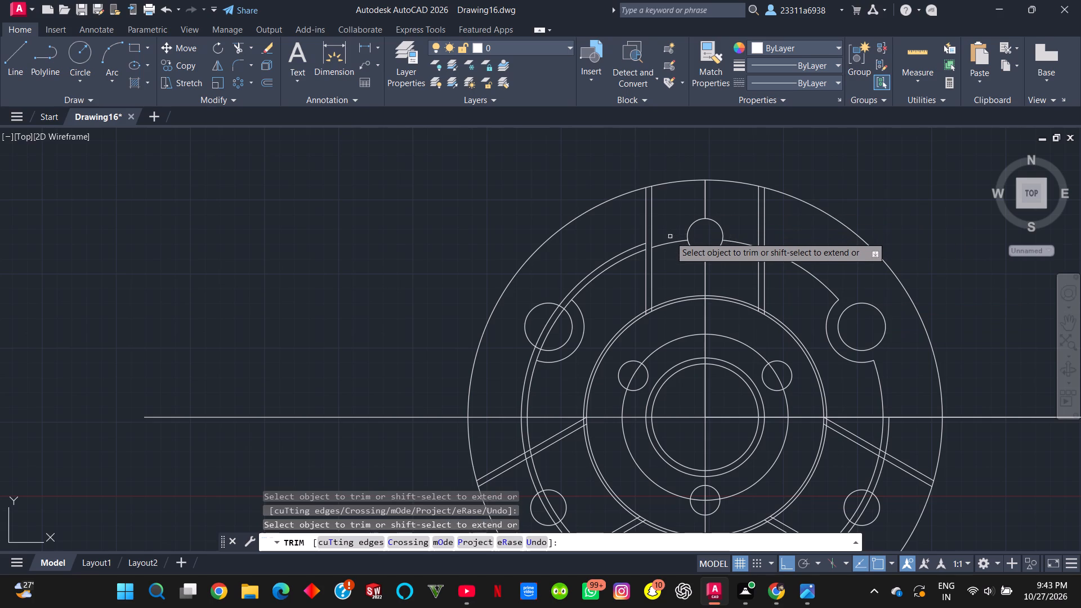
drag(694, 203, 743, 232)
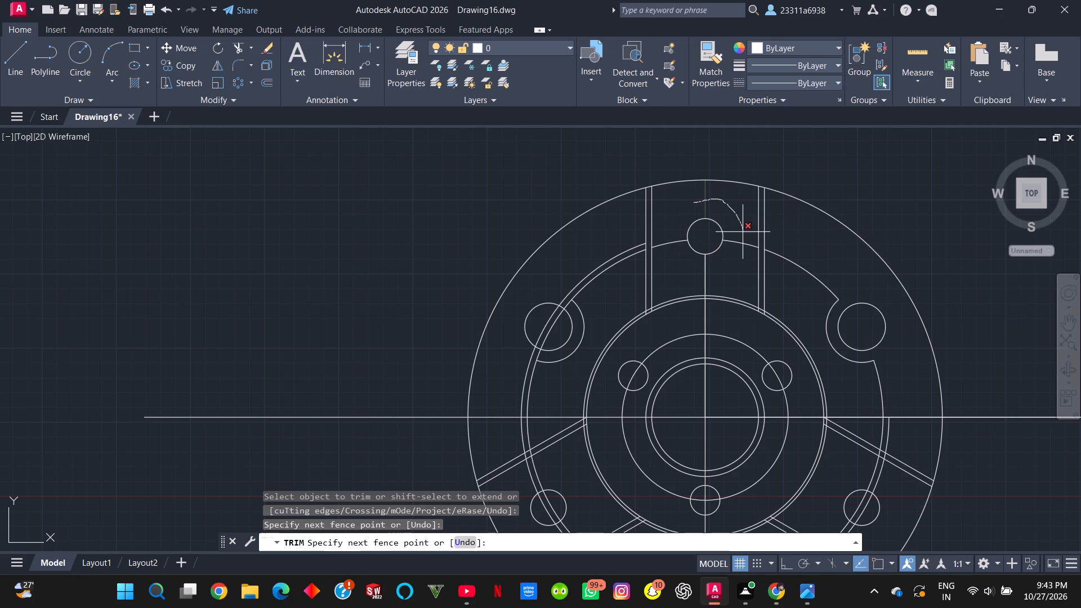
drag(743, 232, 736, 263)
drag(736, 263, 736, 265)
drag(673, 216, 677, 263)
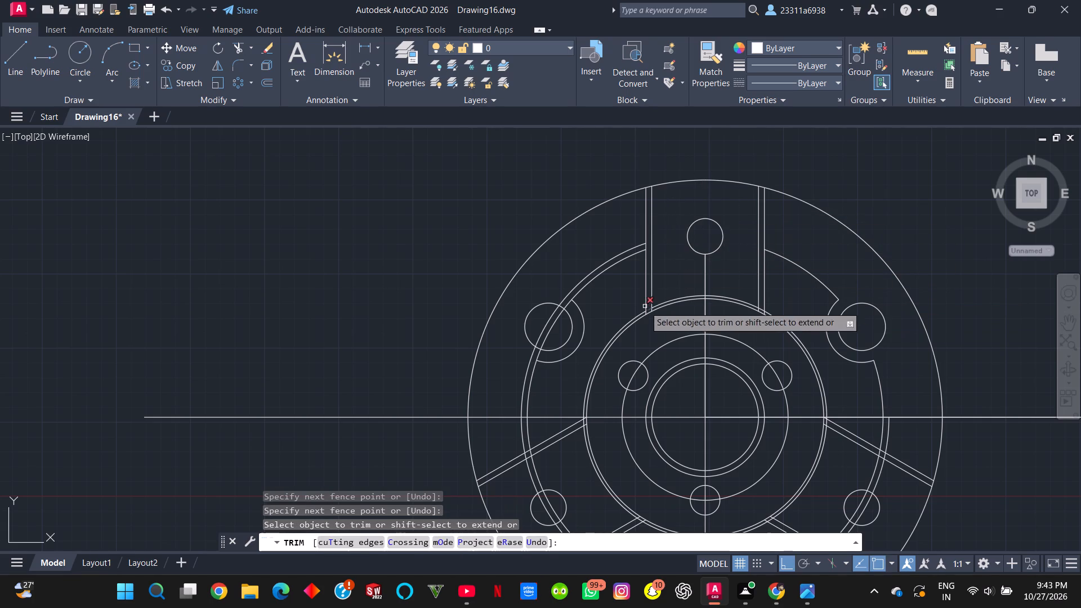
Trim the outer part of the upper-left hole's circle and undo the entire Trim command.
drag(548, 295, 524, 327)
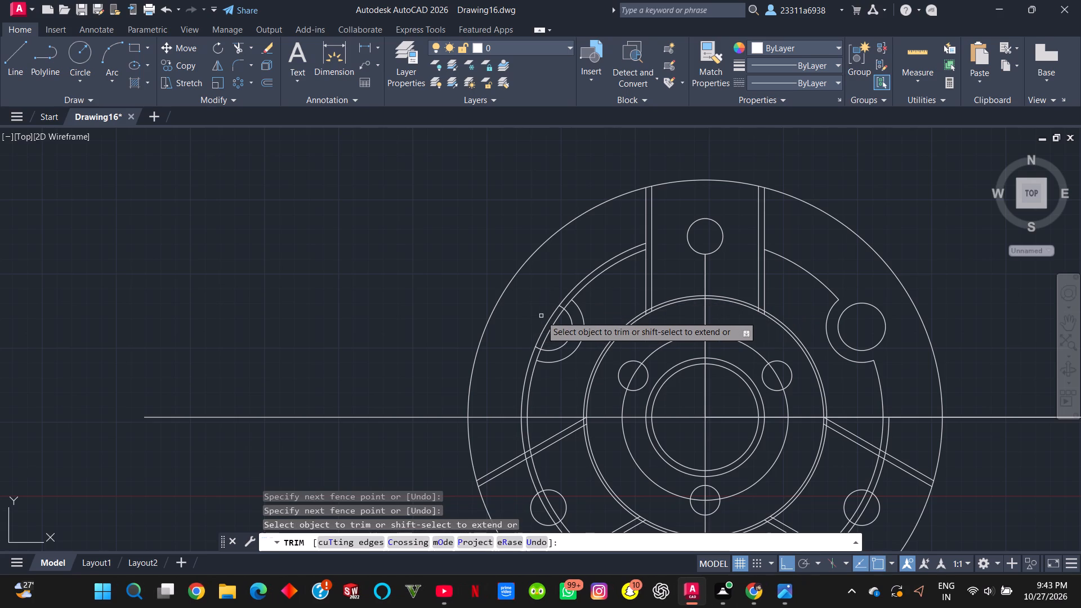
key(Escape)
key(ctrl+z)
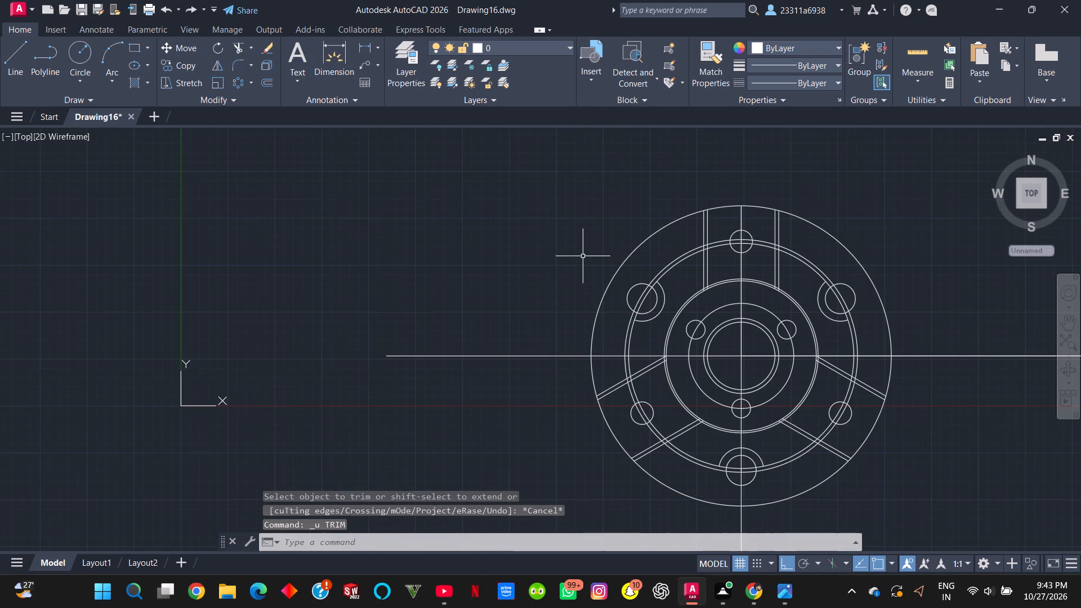
Trim the two bolt-ring circles between each pair of vertical rib lines and inside the top hole, including the centre line in that hole.
scroll(771, 260, up, 3)
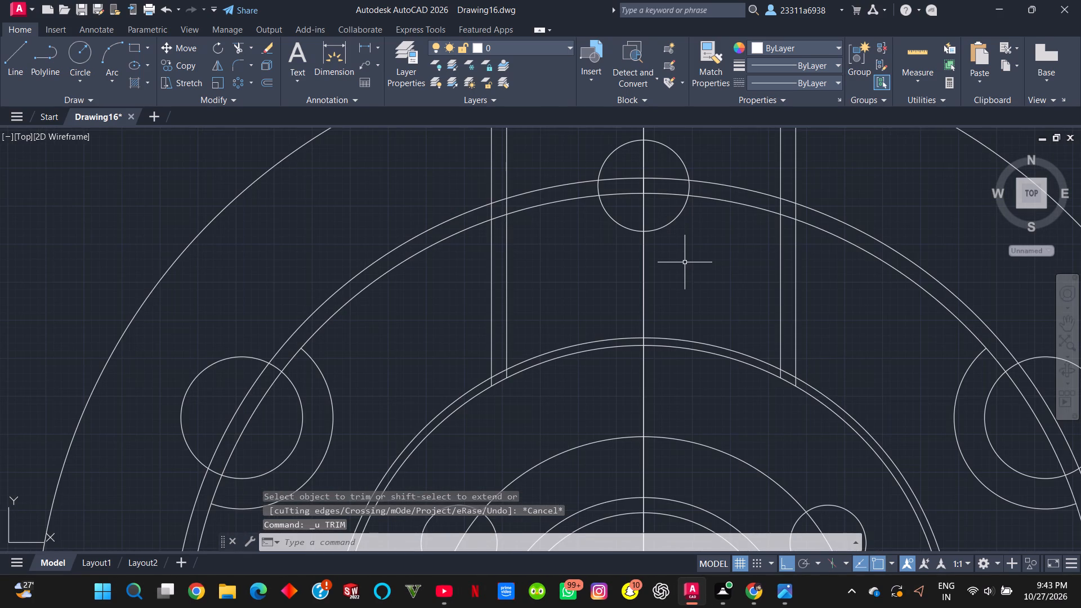
text(tr)
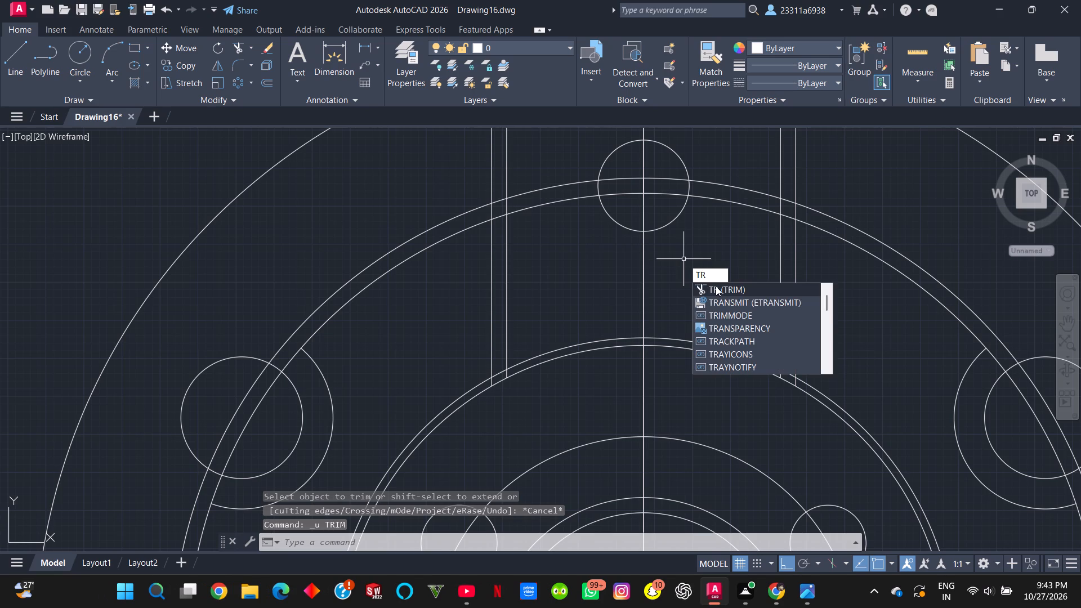
click(716, 286)
drag(499, 186, 499, 229)
click(790, 186)
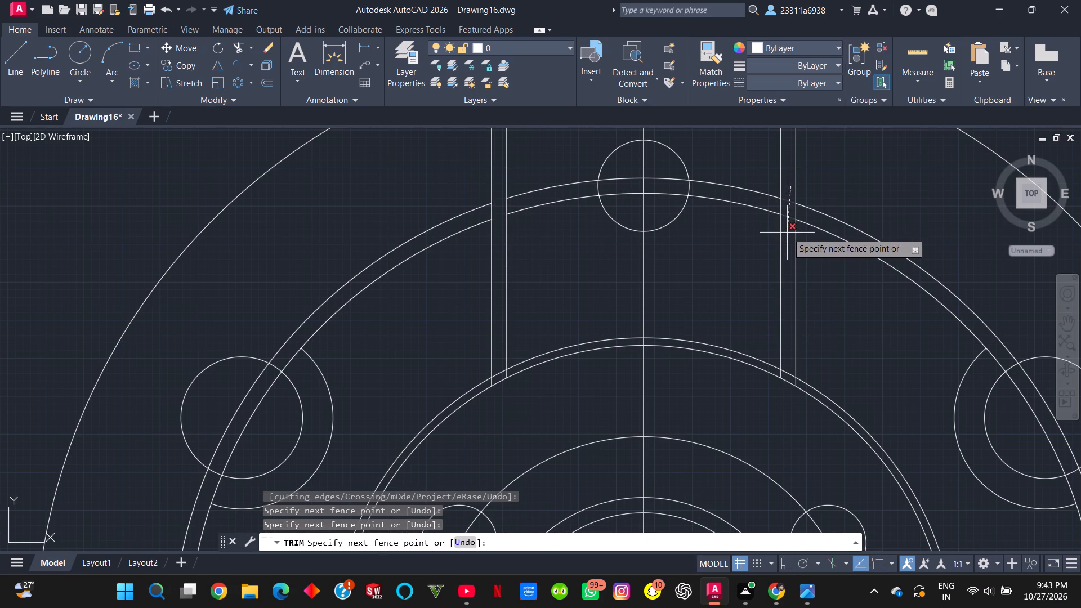
click(787, 233)
drag(635, 167, 636, 171)
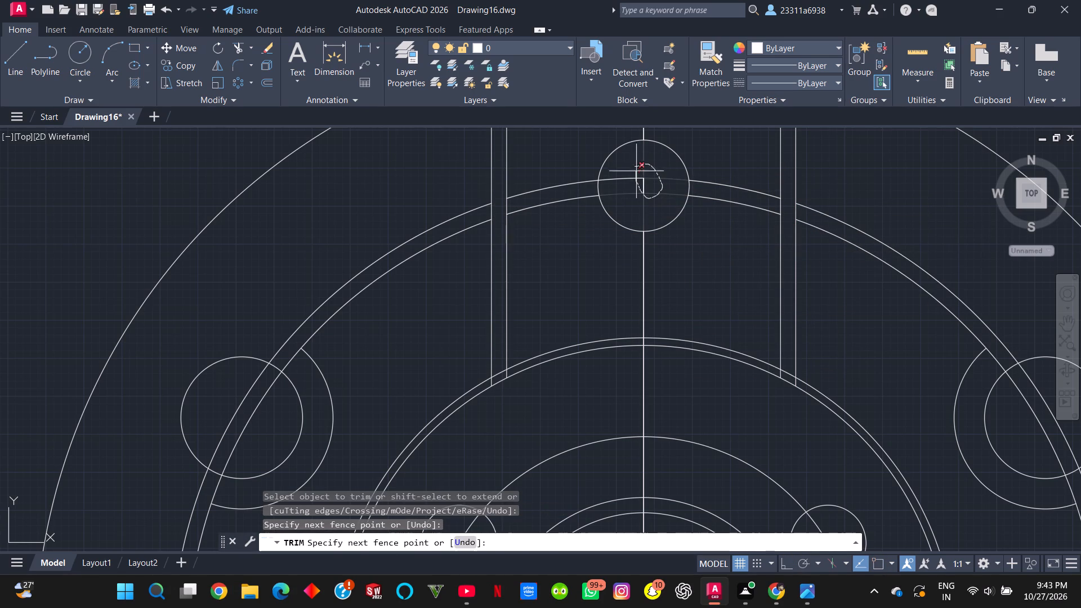
drag(636, 171, 653, 194)
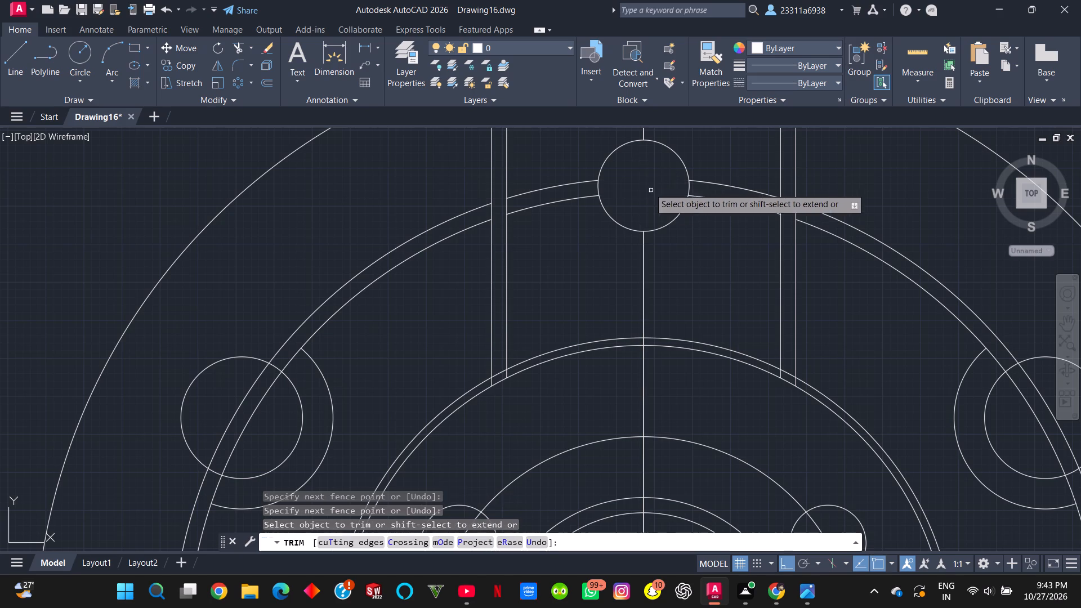
Trim the ring arcs between the top hole and both vertical rib pairs, plus the centre line above and below the hole.
scroll(644, 175, down, 1)
middle_drag(644, 175, 653, 215)
drag(724, 199, 707, 268)
drag(700, 269, 677, 174)
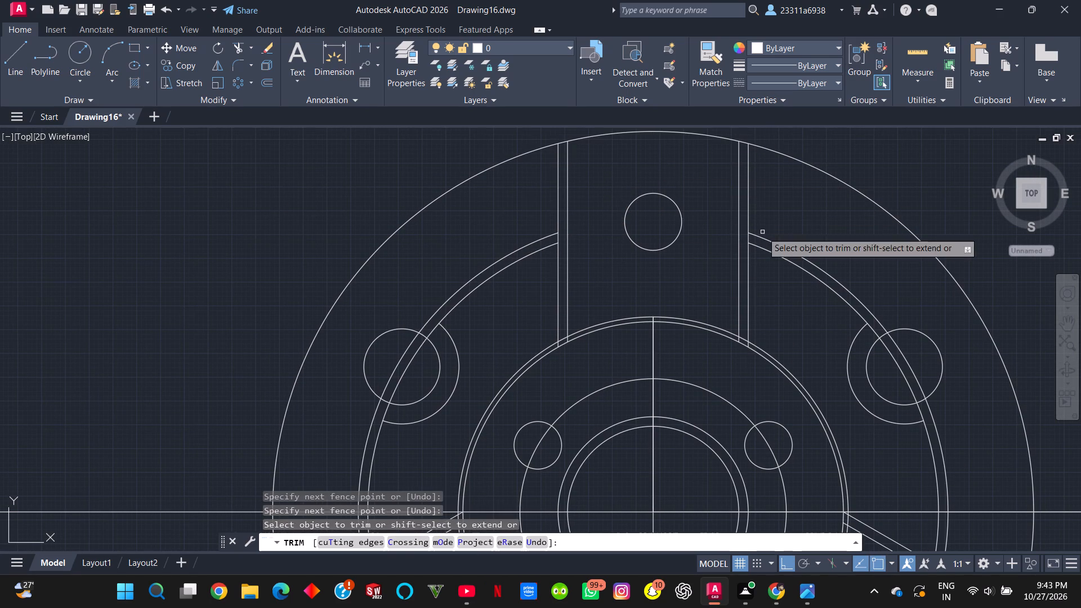
Trim both ring arcs inside the upper-right hole and its surrounding arc, plus the outer ring from the vertical rib to the horizontal centre line.
middle_drag(827, 256, 751, 225)
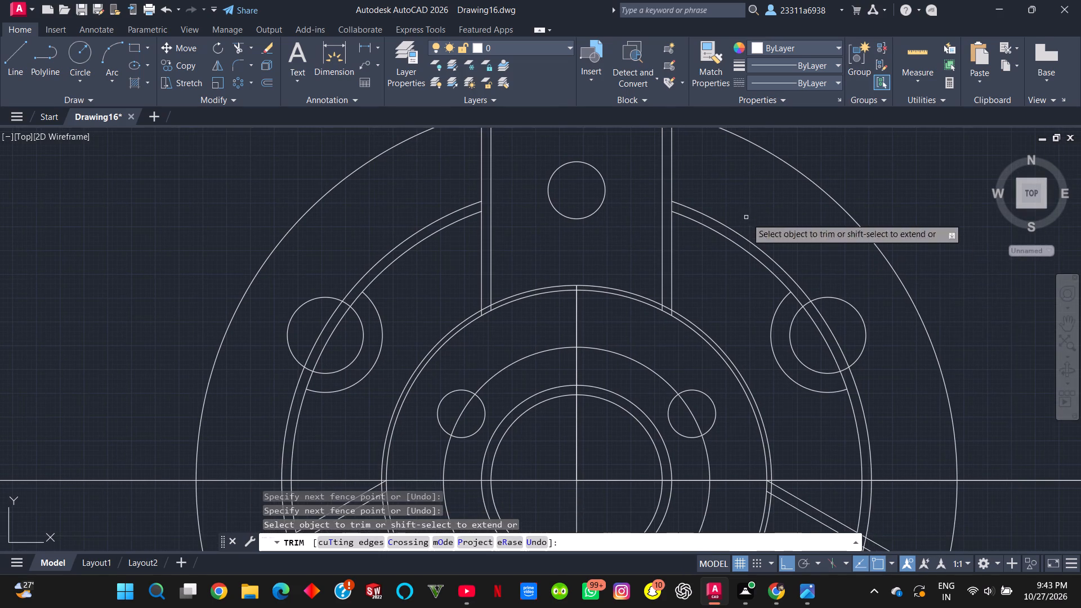
drag(830, 310, 837, 348)
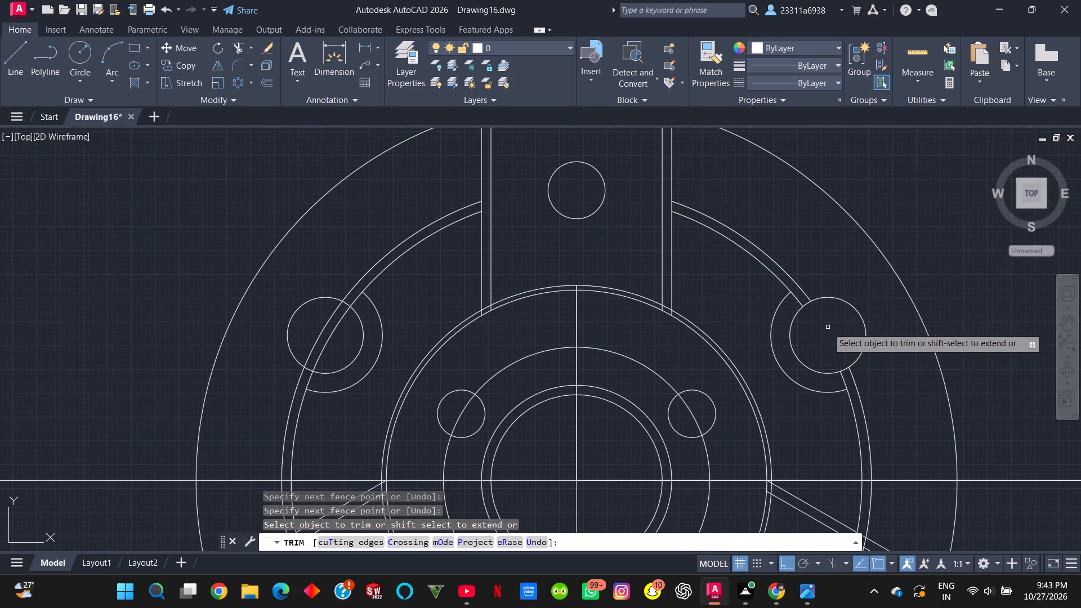
drag(793, 304, 814, 293)
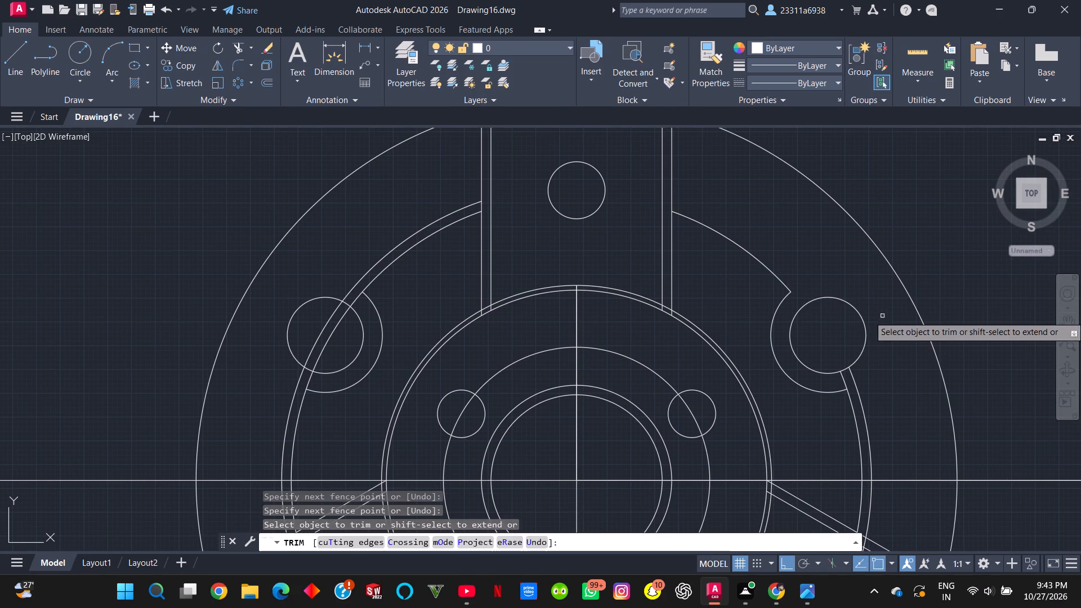
drag(828, 380, 853, 375)
Trim the two ring circles inside the lower-right hole and between each of the two slanted rib pairs beside it.
middle_drag(857, 372, 842, 261)
scroll(854, 266, down, 1)
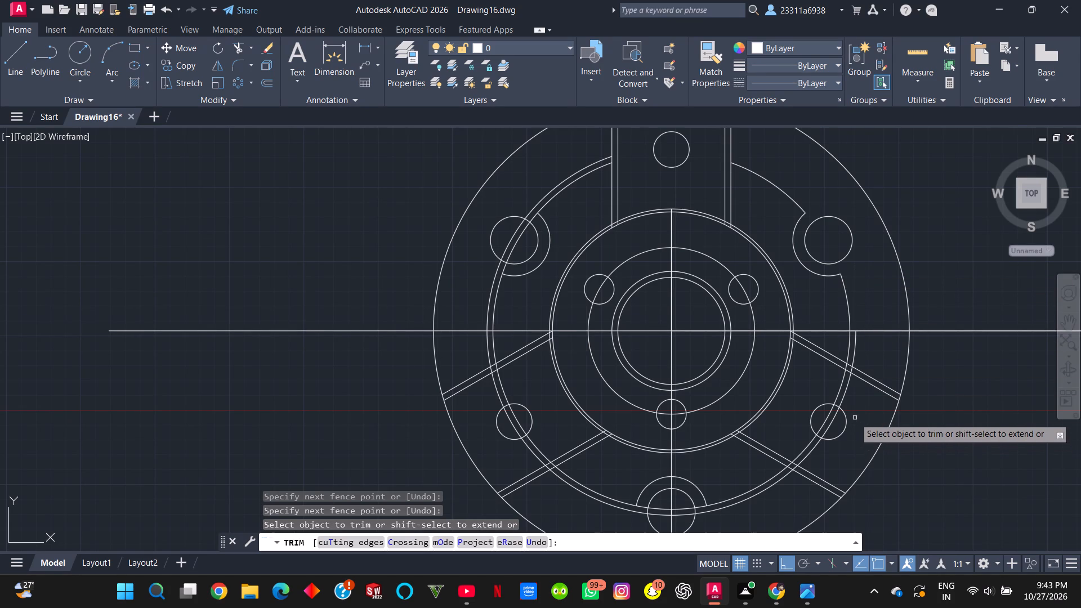
click(823, 419)
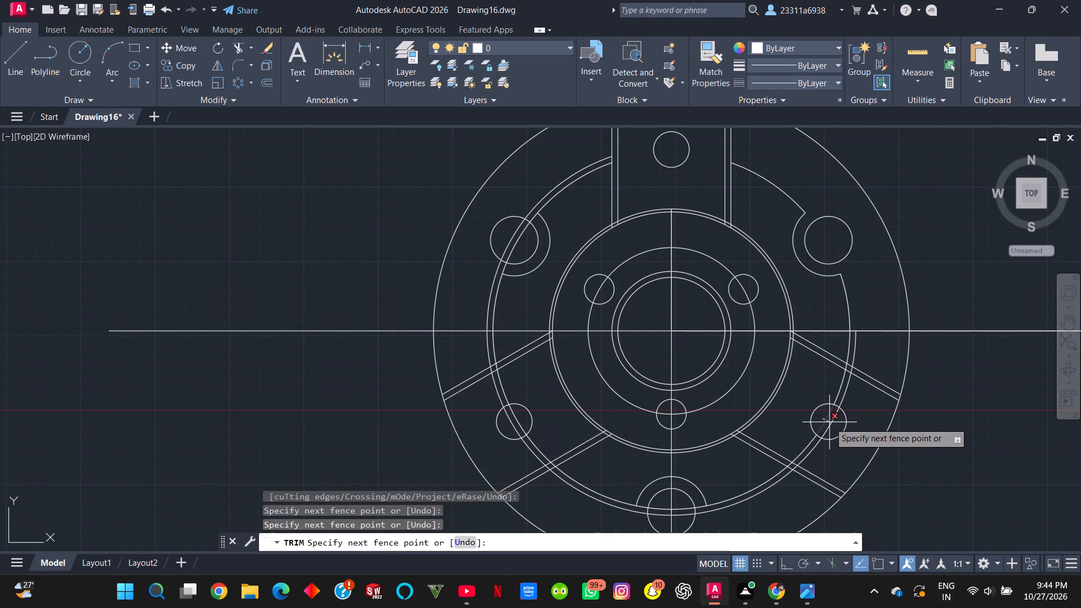
click(834, 426)
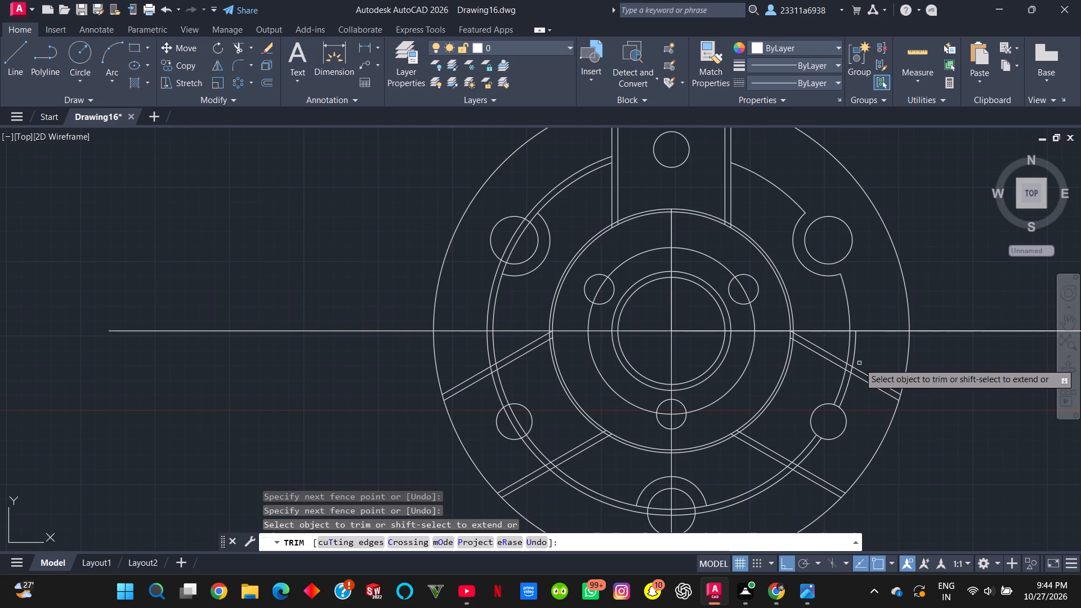
scroll(851, 372, up, 5)
click(735, 315)
click(860, 395)
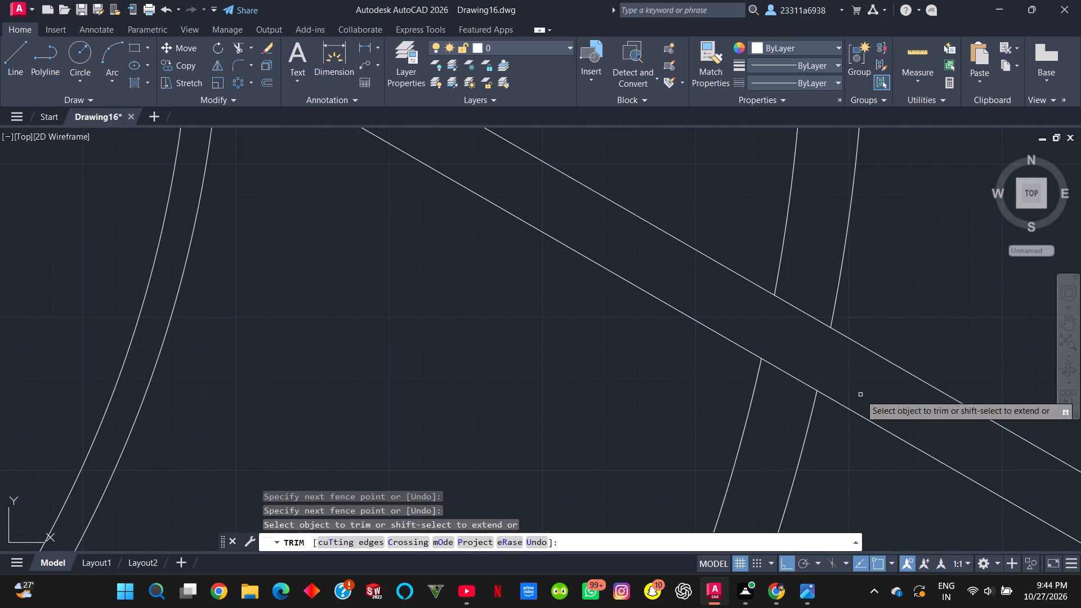
scroll(855, 389, down, 2)
middle_drag(854, 388, 874, 339)
scroll(876, 331, down, 1)
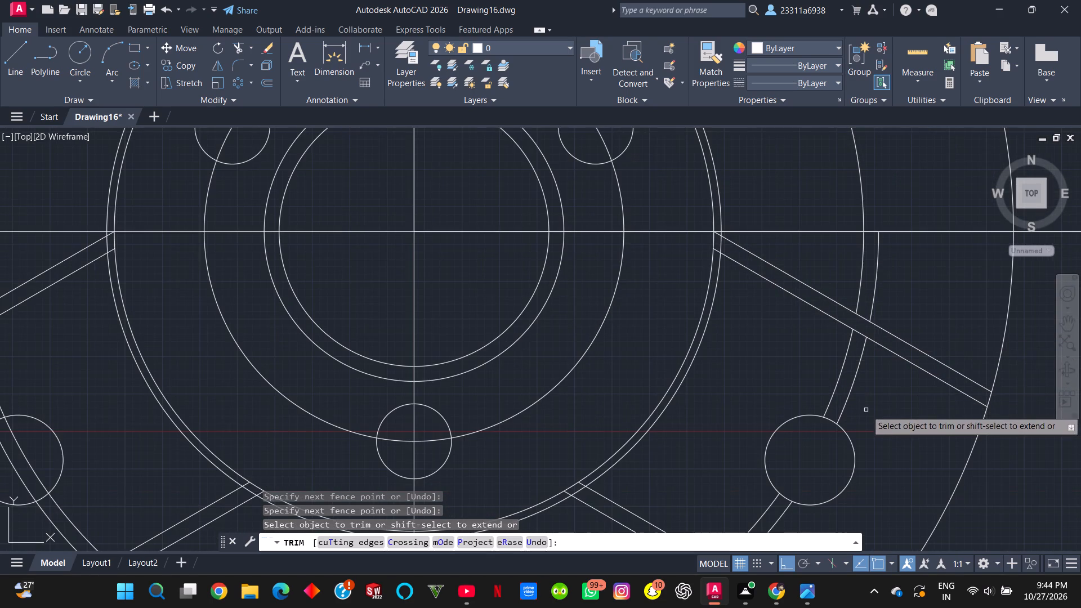
middle_drag(866, 410, 888, 331)
click(717, 475)
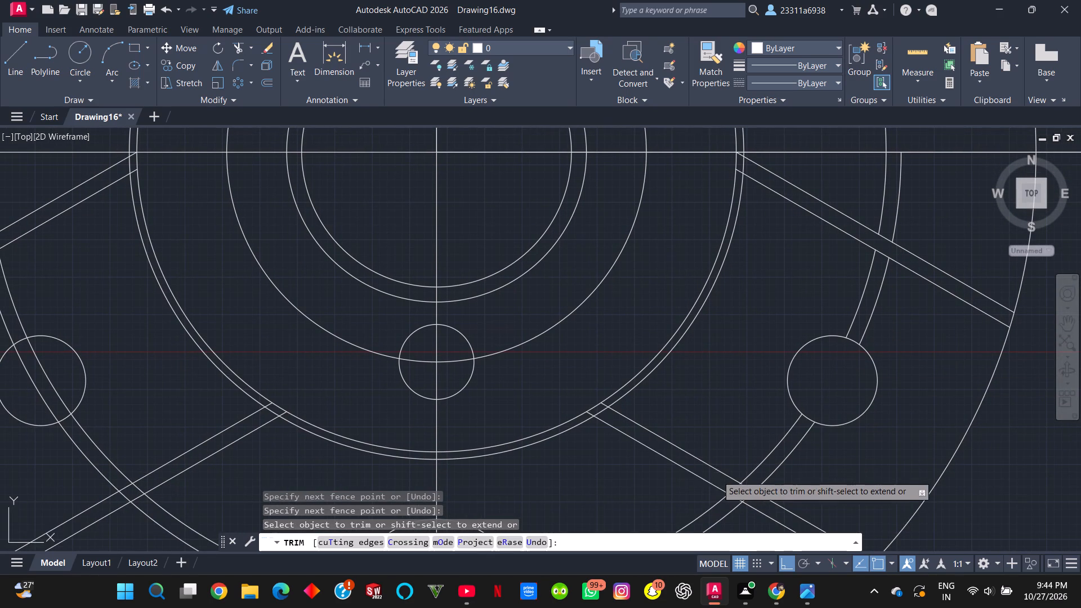
click(756, 500)
Trim the centre line between the rings in the bottom hole, and the ring arcs on both sides out to its surrounding arc and ribs.
scroll(756, 500, down, 1)
middle_drag(765, 485, 777, 471)
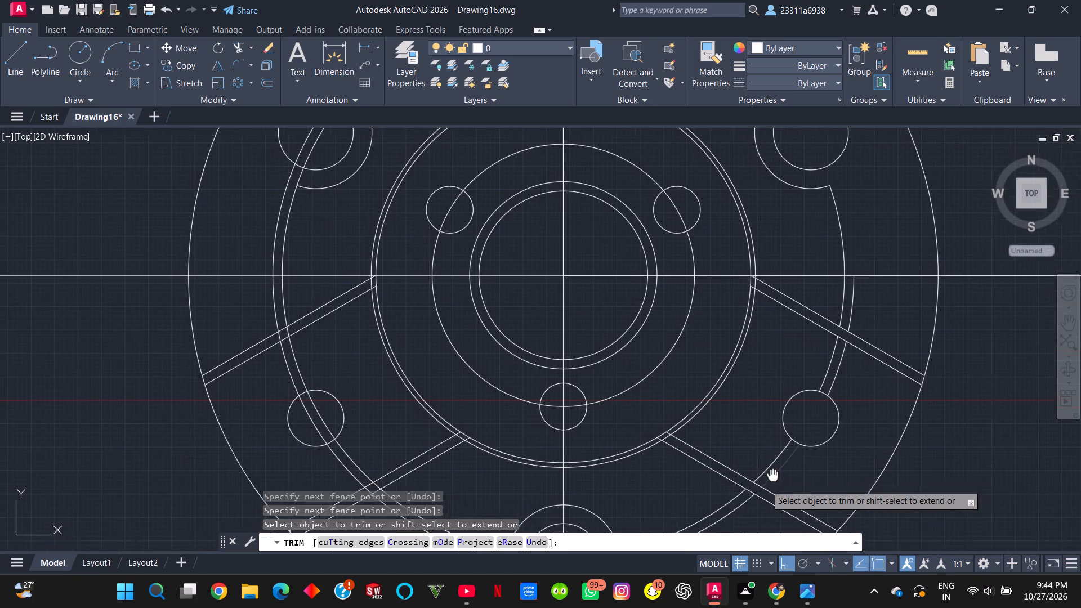
middle_drag(777, 471, 825, 430)
middle_drag(780, 498, 780, 497)
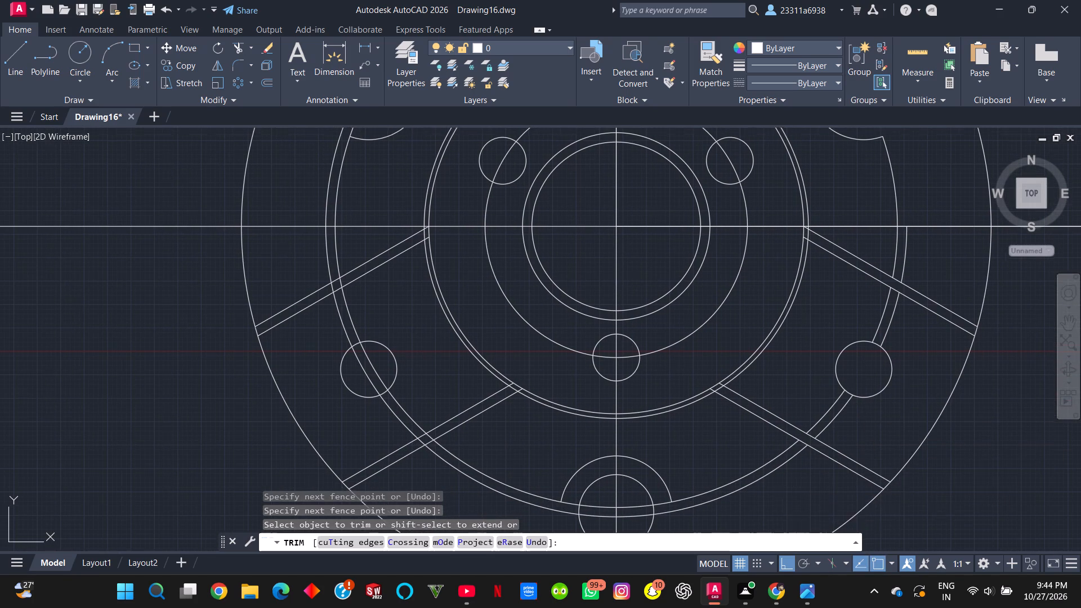
middle_drag(780, 497, 838, 431)
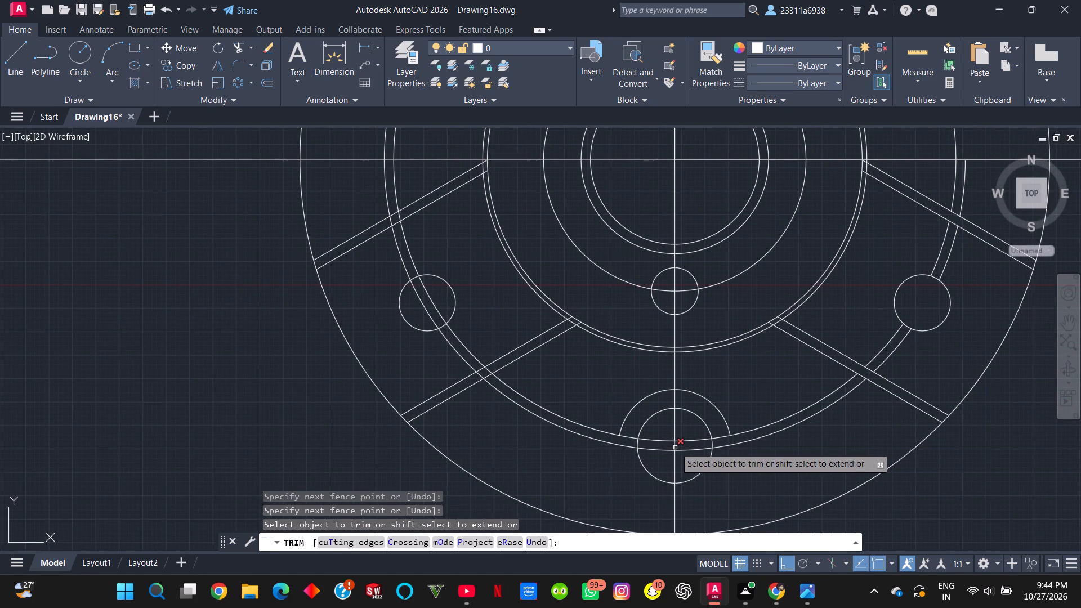
click(675, 448)
click(688, 445)
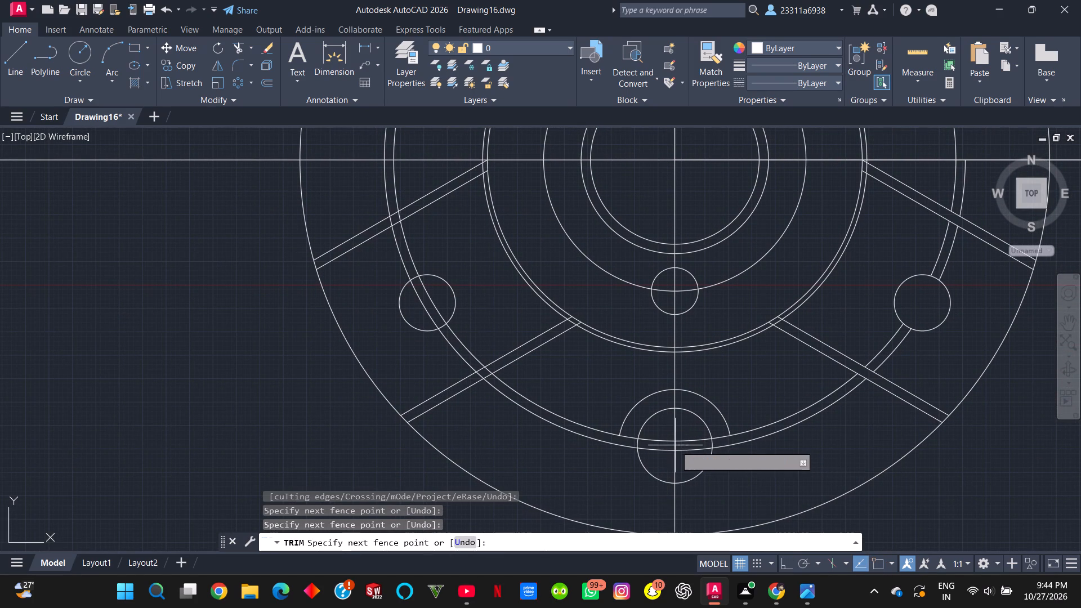
click(666, 447)
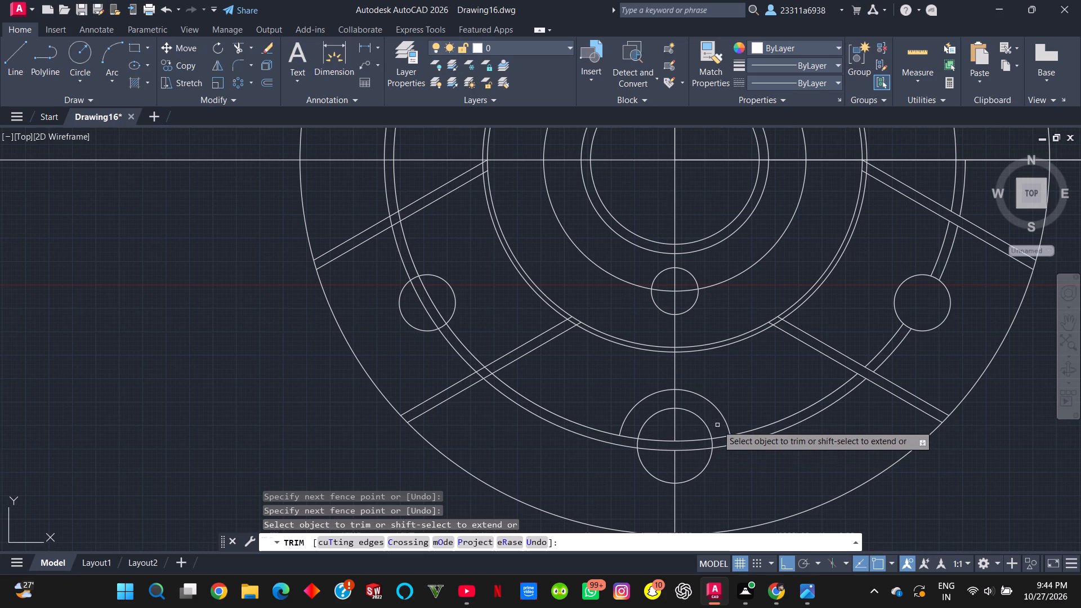
click(717, 425)
click(720, 469)
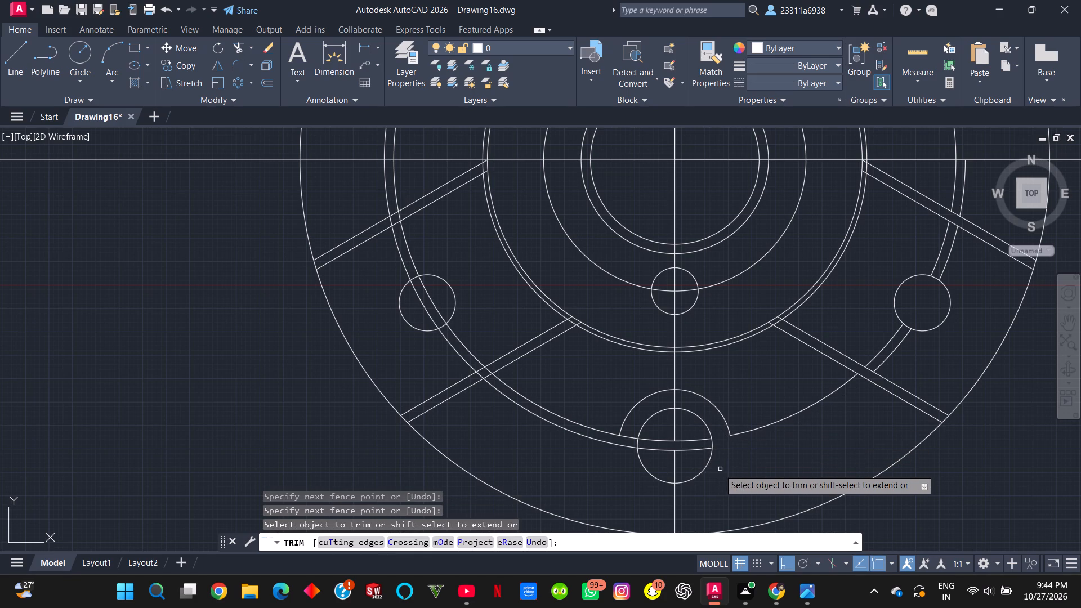
click(633, 427)
click(622, 457)
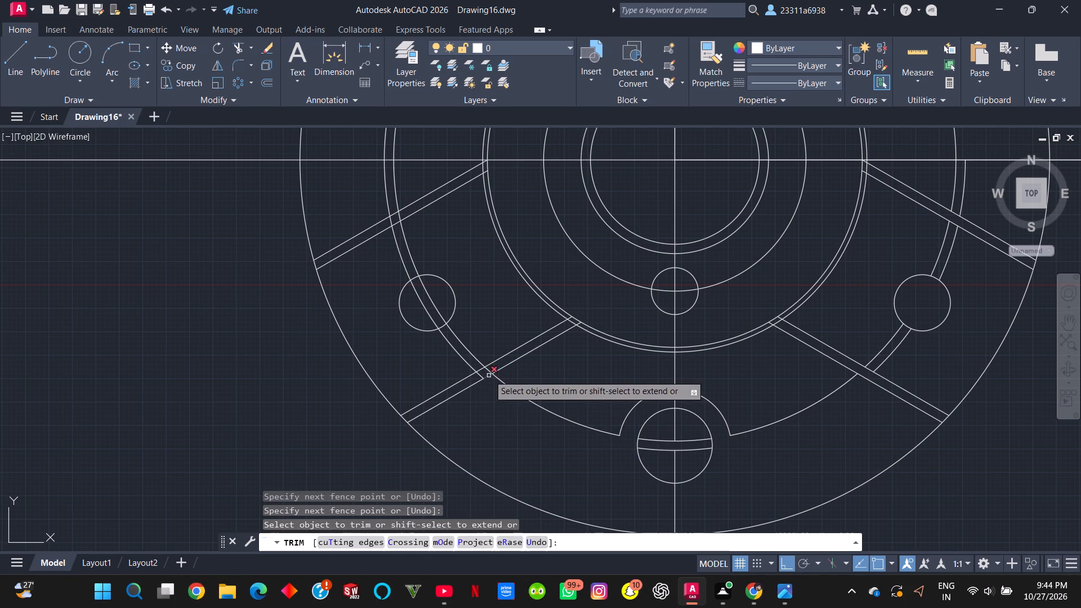
Trim the remaining ring arc between the lower-left rib pair and both ring arcs inside the lower-left hole.
scroll(480, 370, up, 4)
click(548, 355)
click(428, 405)
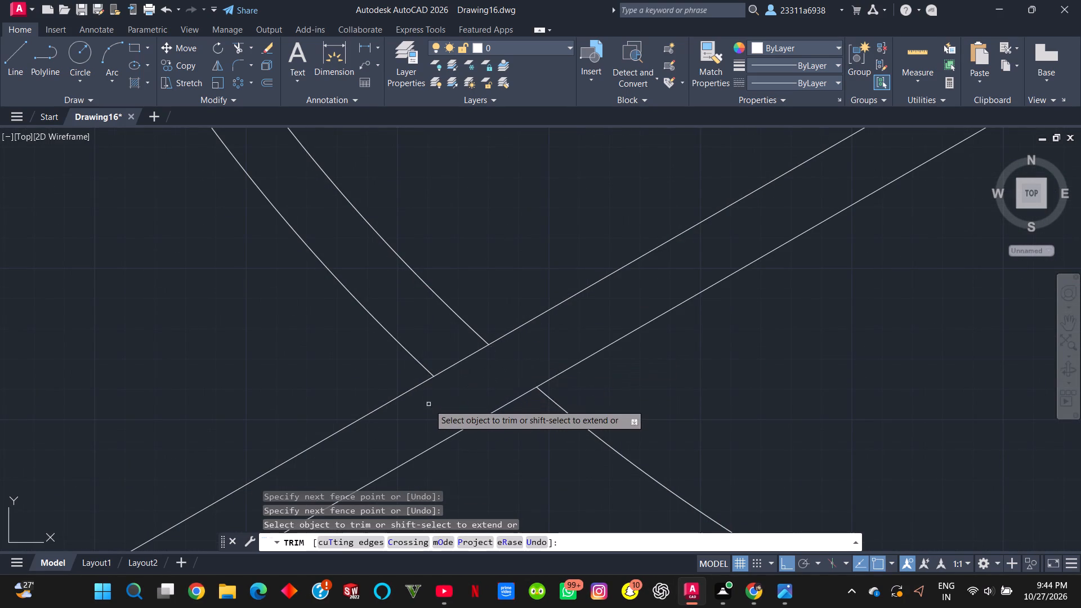
scroll(448, 391, down, 2)
middle_drag(444, 261, 577, 416)
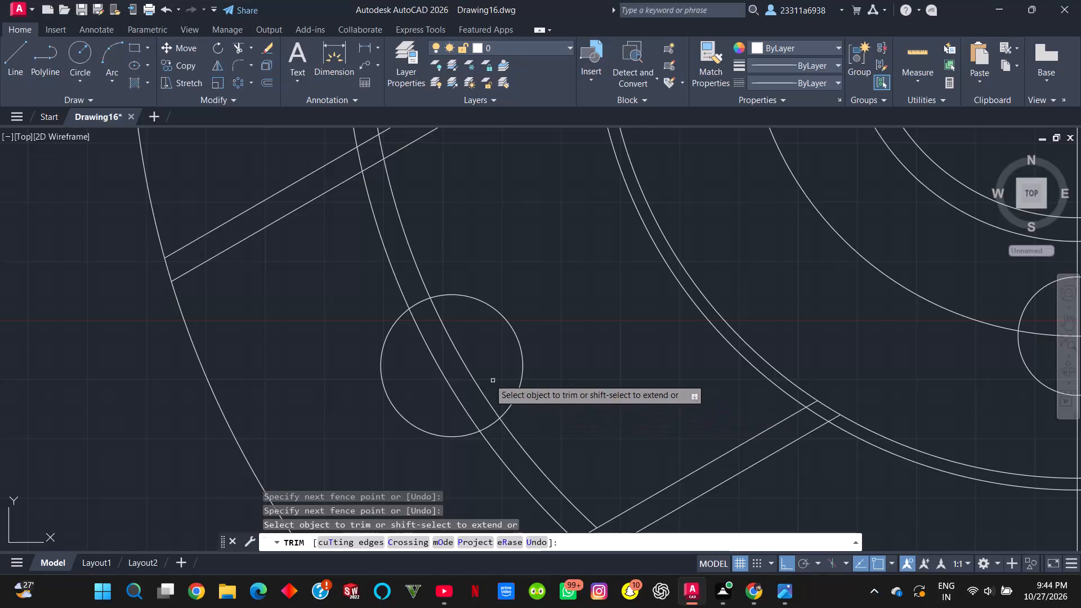
click(462, 329)
click(414, 385)
Trim both ring arcs between the slanted rib pair just above the lower-left hole.
scroll(430, 371, down, 4)
scroll(434, 368, up, 1)
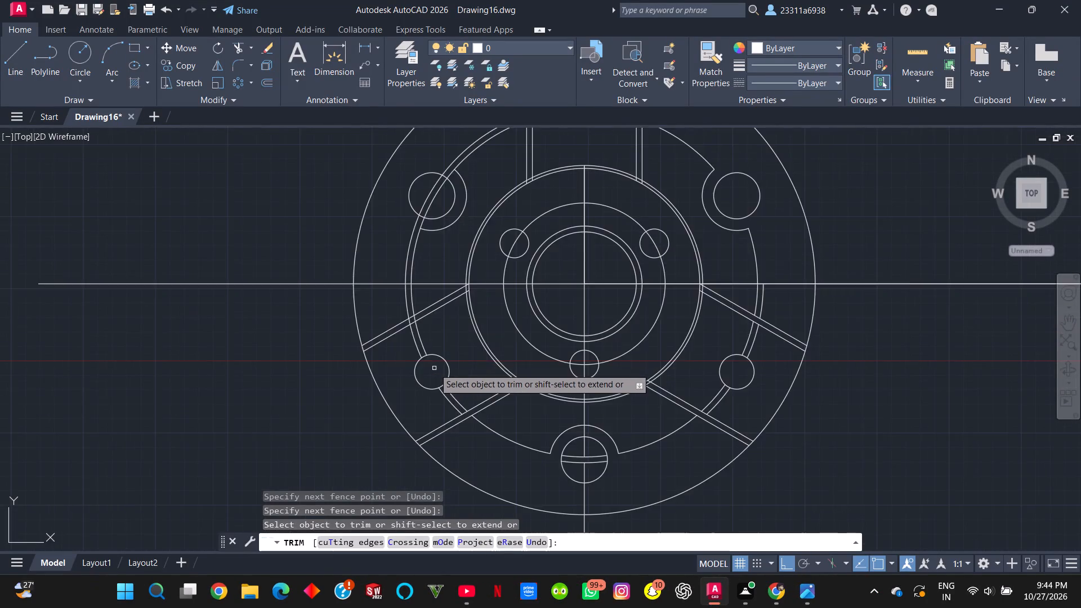
scroll(434, 368, up, 1)
scroll(463, 323, up, 1)
middle_drag(424, 320, 539, 427)
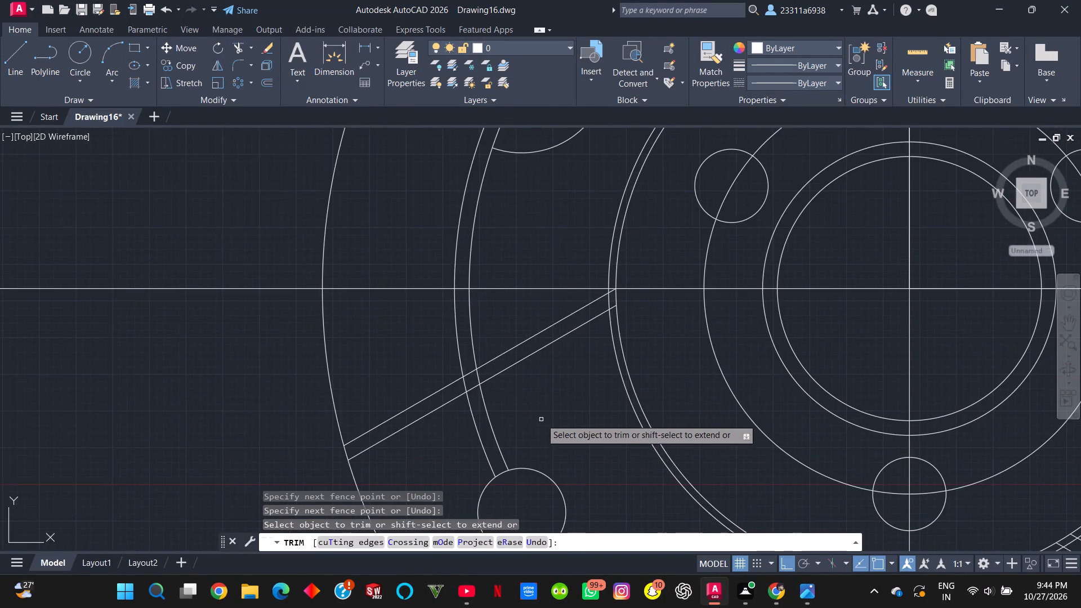
scroll(536, 404, up, 2)
click(328, 368)
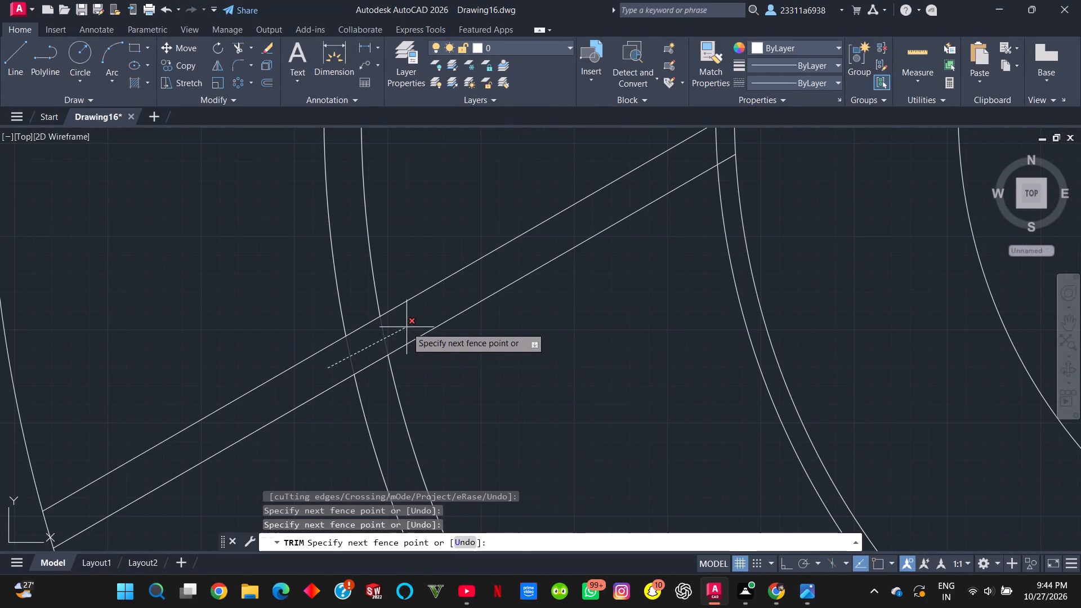
click(407, 324)
Trim both ring arcs inside the upper-left hole and its surrounding arc, plus the outer ring from the vertical rib to the horizontal centre line.
scroll(407, 324, down, 4)
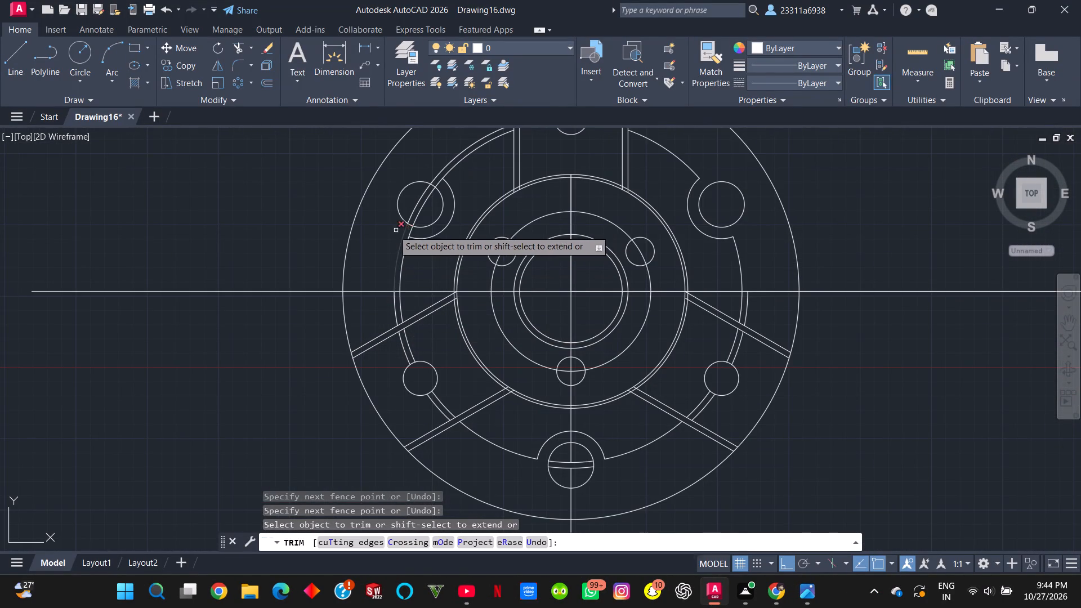
middle_drag(363, 229, 405, 320)
scroll(436, 292, up, 1)
click(466, 284)
click(488, 307)
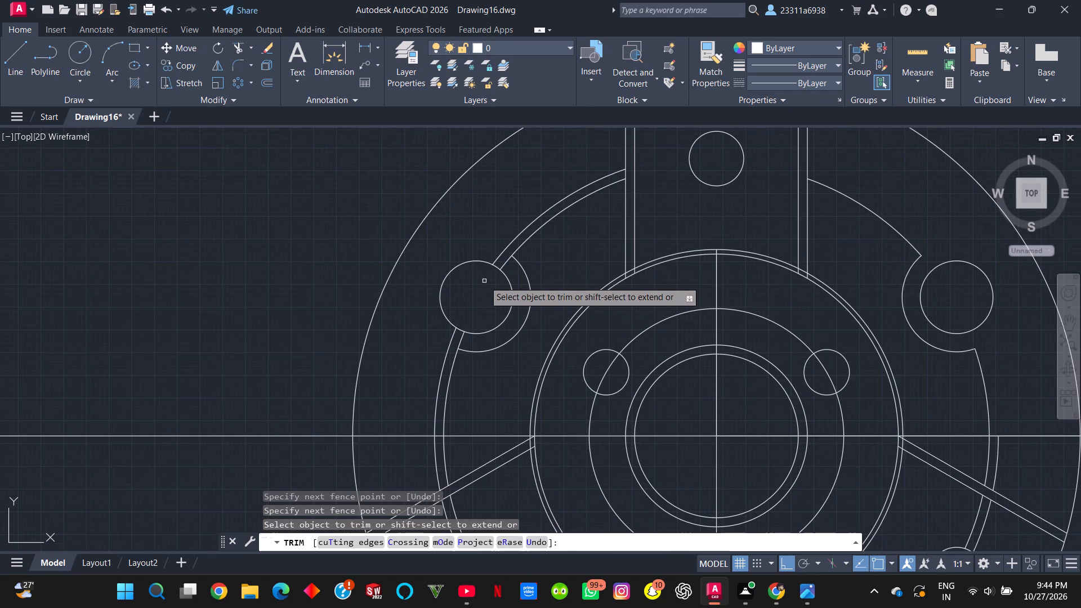
click(497, 247)
click(509, 270)
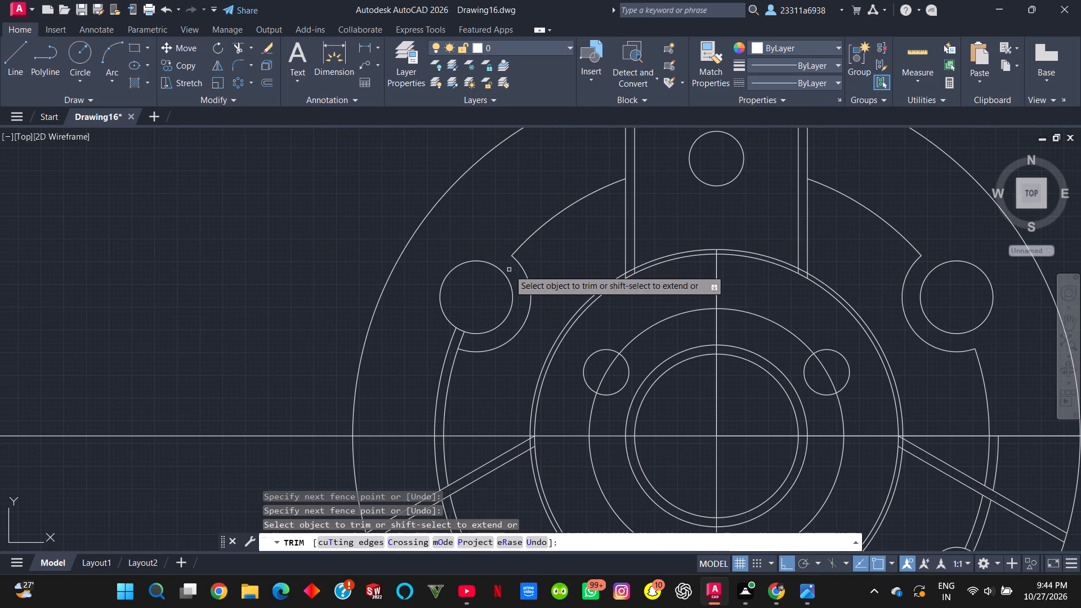
click(479, 346)
click(441, 336)
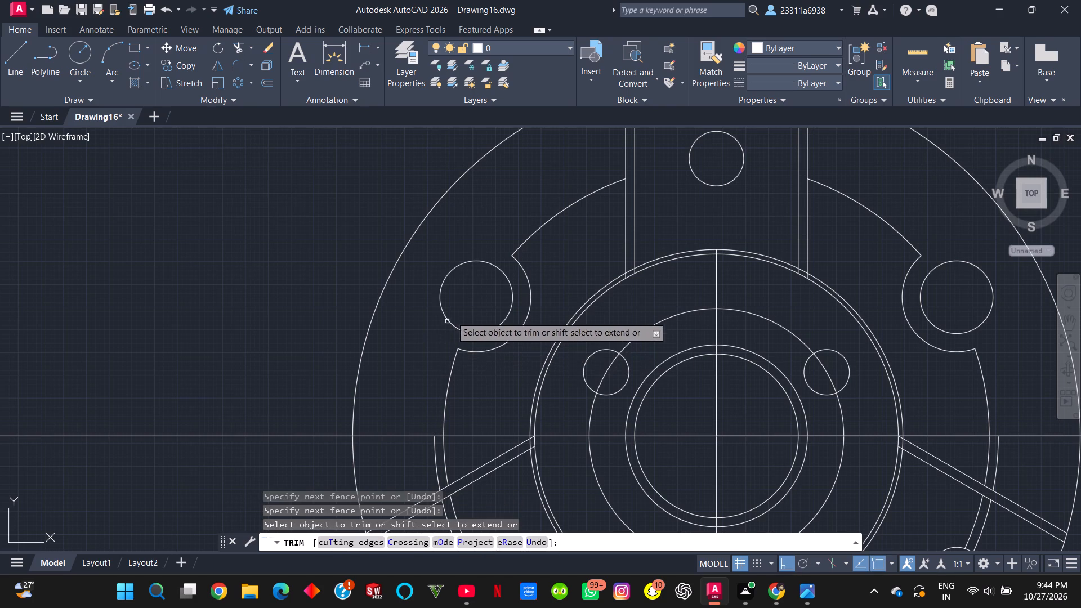
Trim the inner bolt circle inside each of the three small holes, plus the centre line inside the bottom one.
scroll(542, 288, down, 1)
middle_click(551, 280)
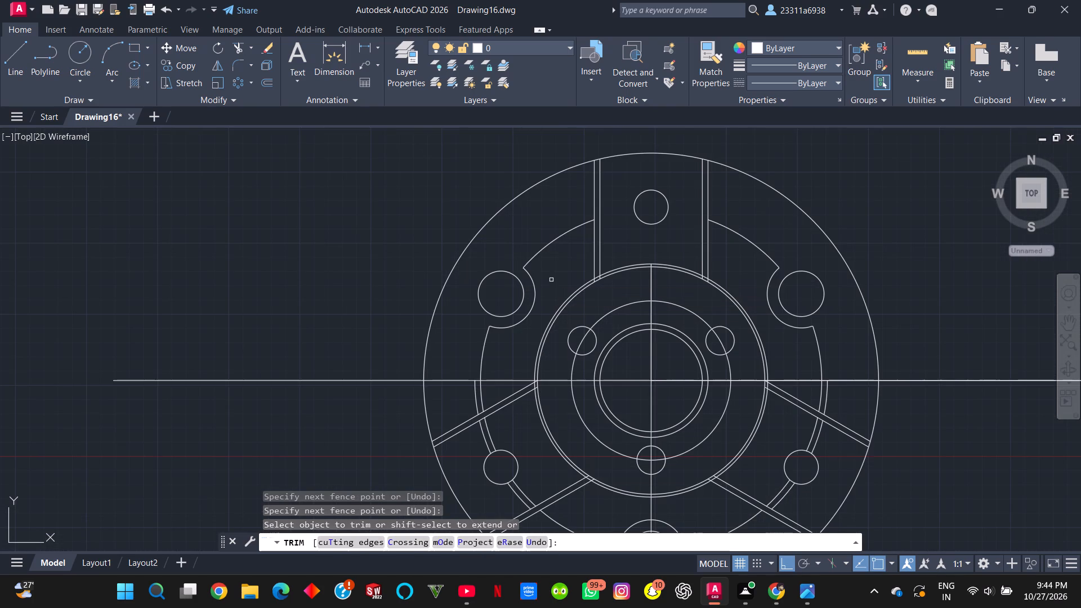
middle_drag(551, 283, 551, 266)
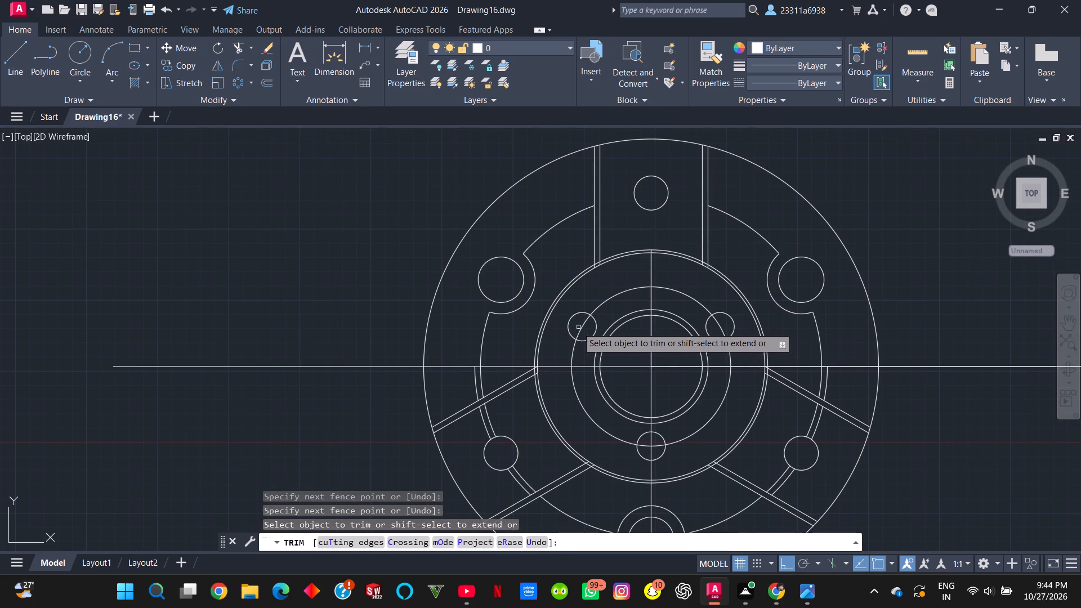
click(580, 328)
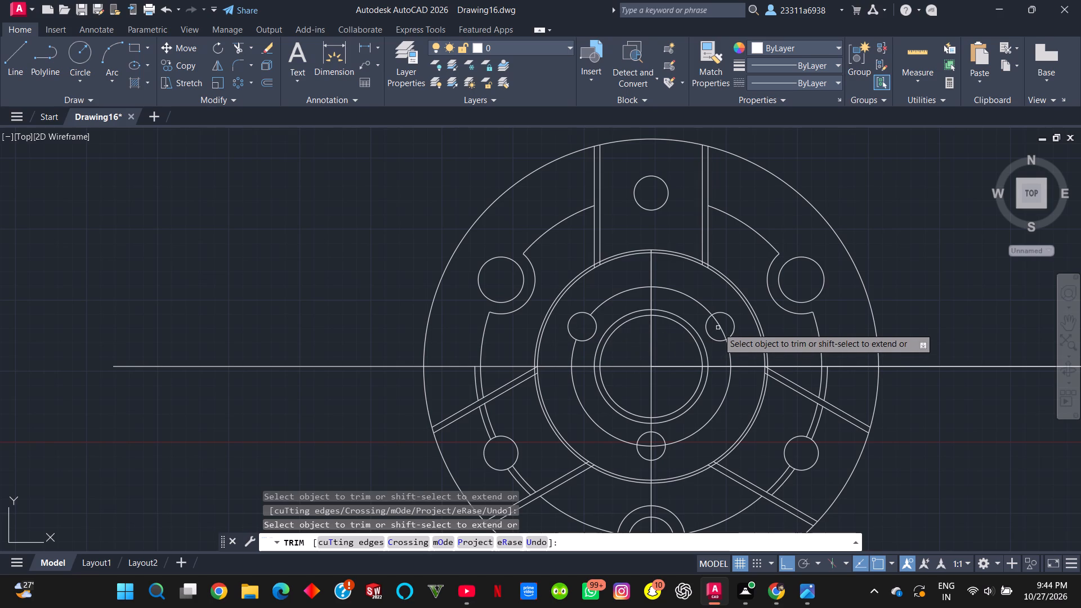
click(718, 328)
click(658, 441)
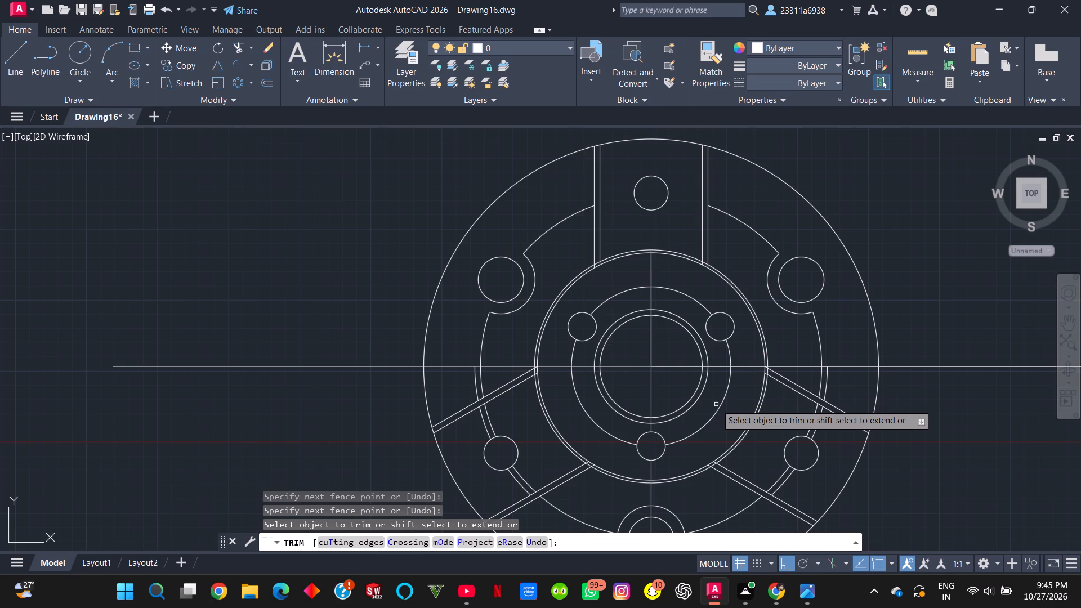
Trim the outer hub circle between the two lines of each vertical rib pair above the hub.
scroll(580, 286, up, 4)
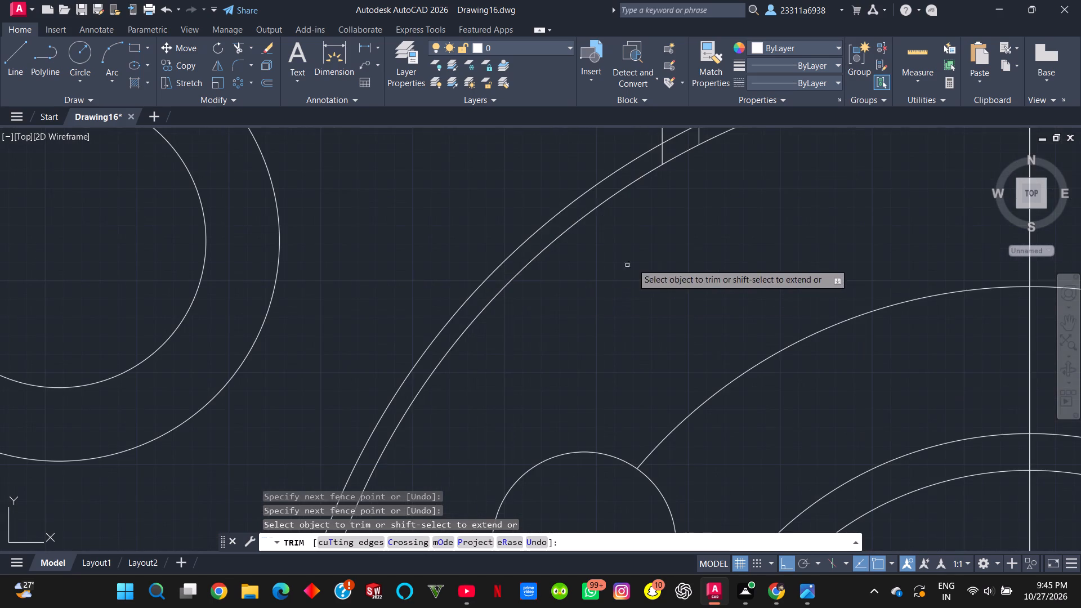
middle_drag(650, 269, 588, 477)
click(618, 342)
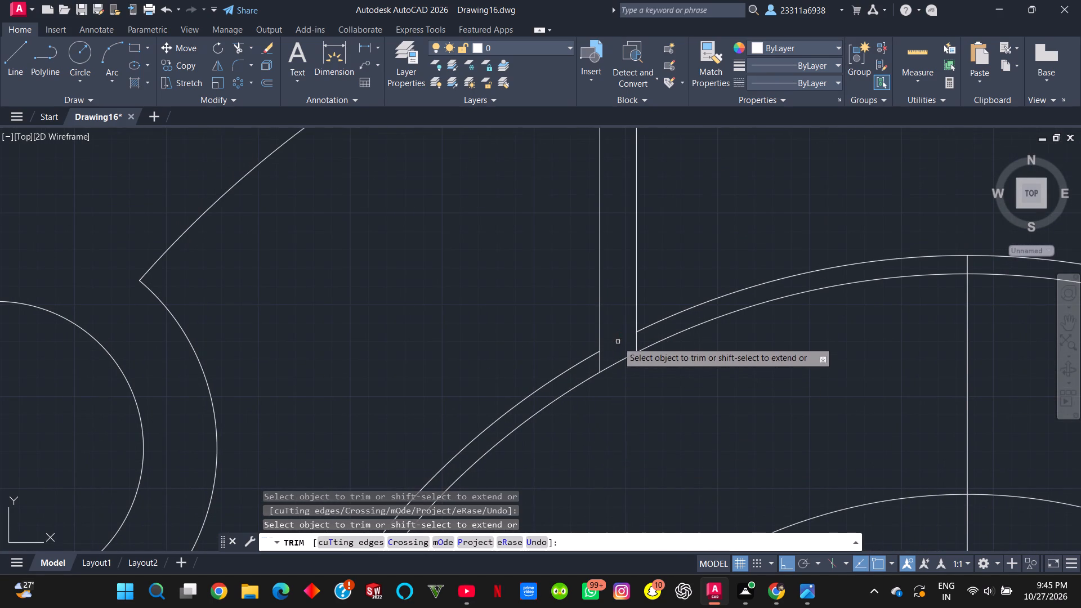
scroll(657, 342, down, 1)
scroll(714, 364, down, 1)
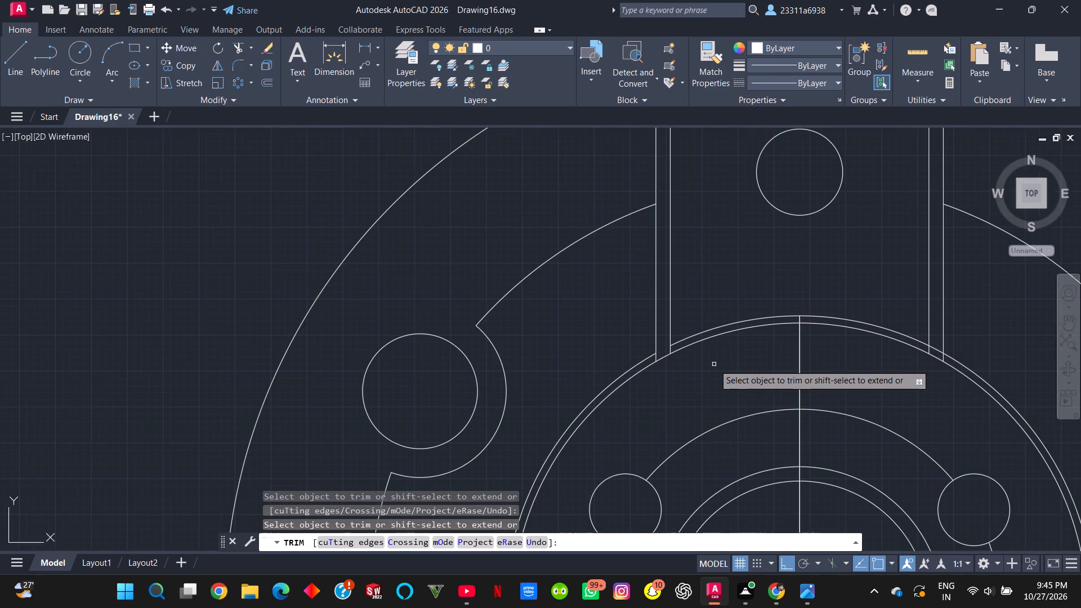
middle_drag(713, 364, 578, 369)
click(799, 354)
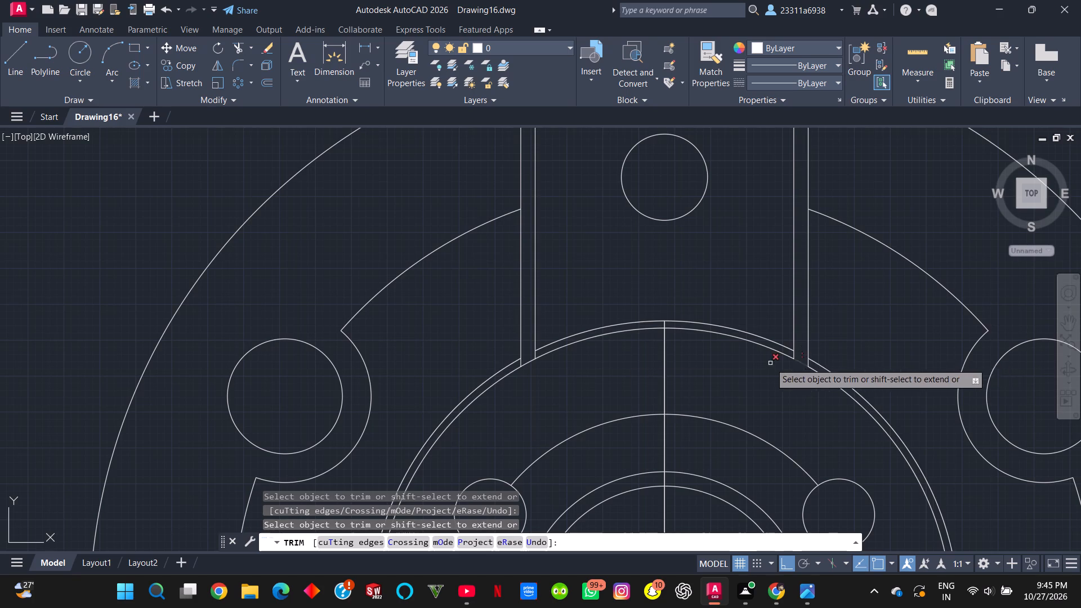
Trim the hub circle pieces between the slanted rib lines just below the horizontal centre line: outer circle on the left, inner on the right.
scroll(609, 364, down, 1)
middle_drag(562, 392, 661, 236)
scroll(555, 369, up, 3)
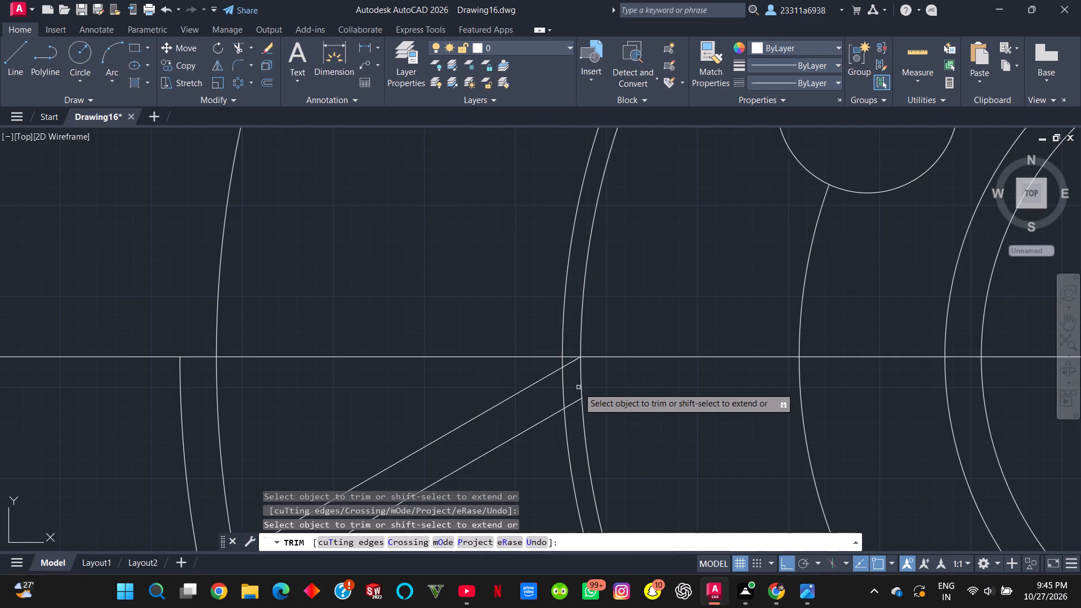
click(569, 386)
click(554, 392)
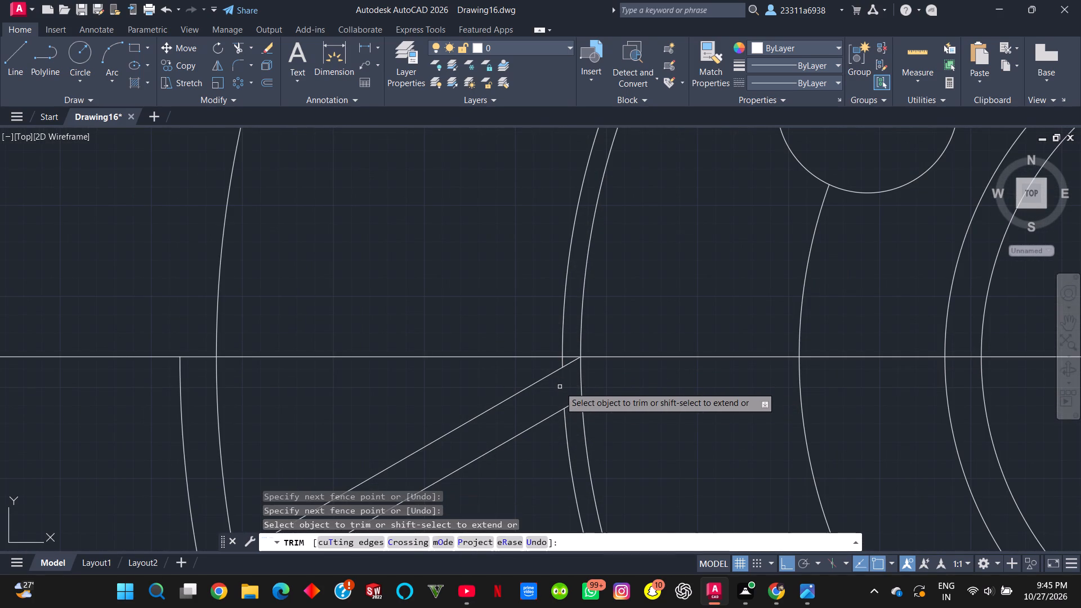
scroll(560, 387, down, 2)
middle_drag(783, 399, 588, 374)
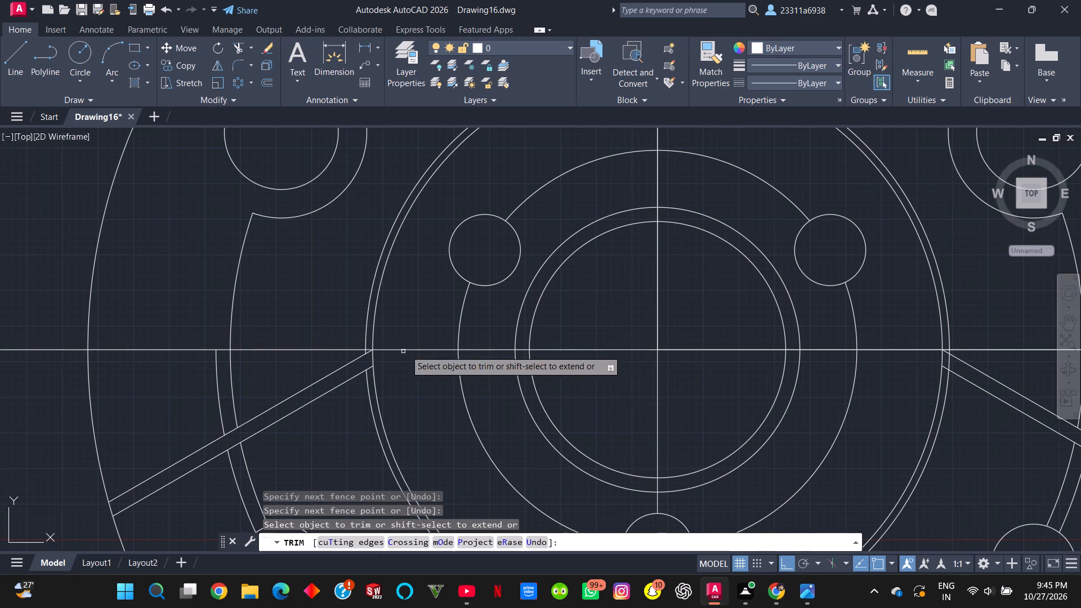
scroll(950, 385, up, 3)
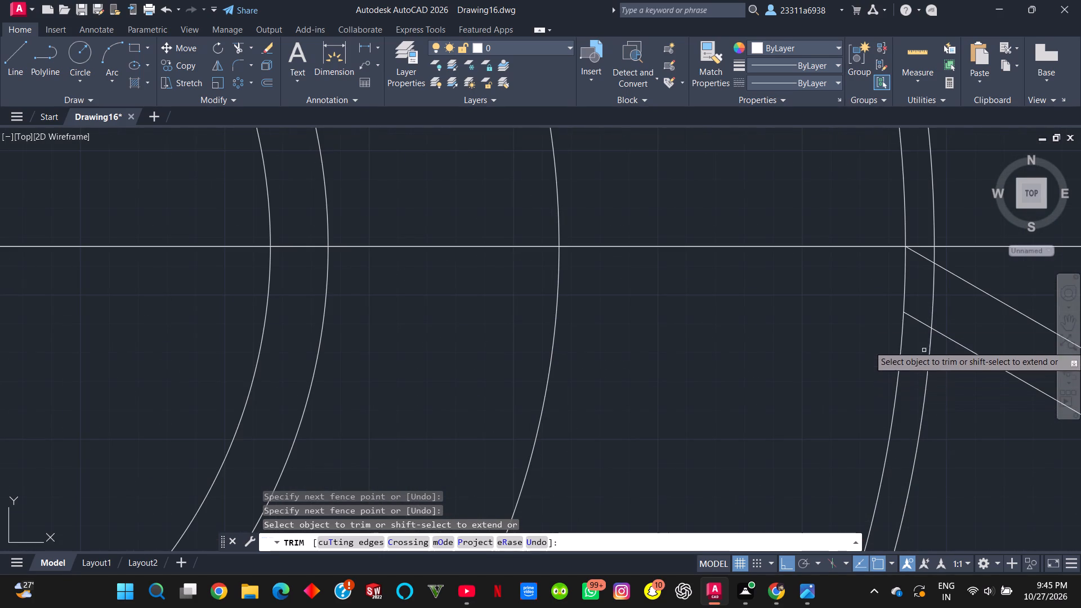
click(904, 278)
Trim both ring arcs and the vertical centre line inside the large bottom hole.
scroll(904, 278, down, 4)
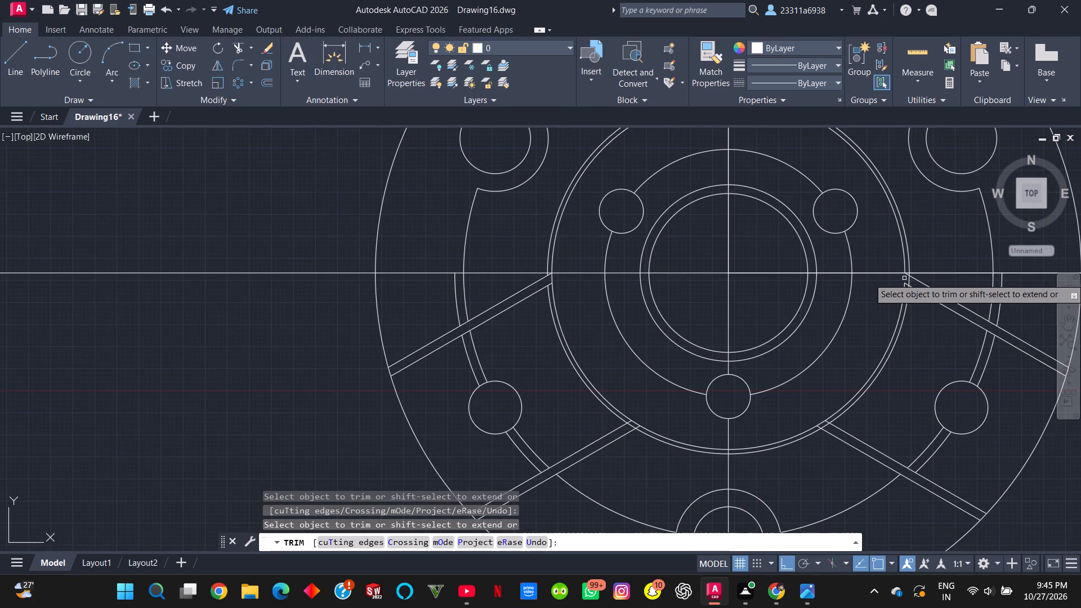
scroll(904, 278, down, 2)
scroll(904, 278, up, 1)
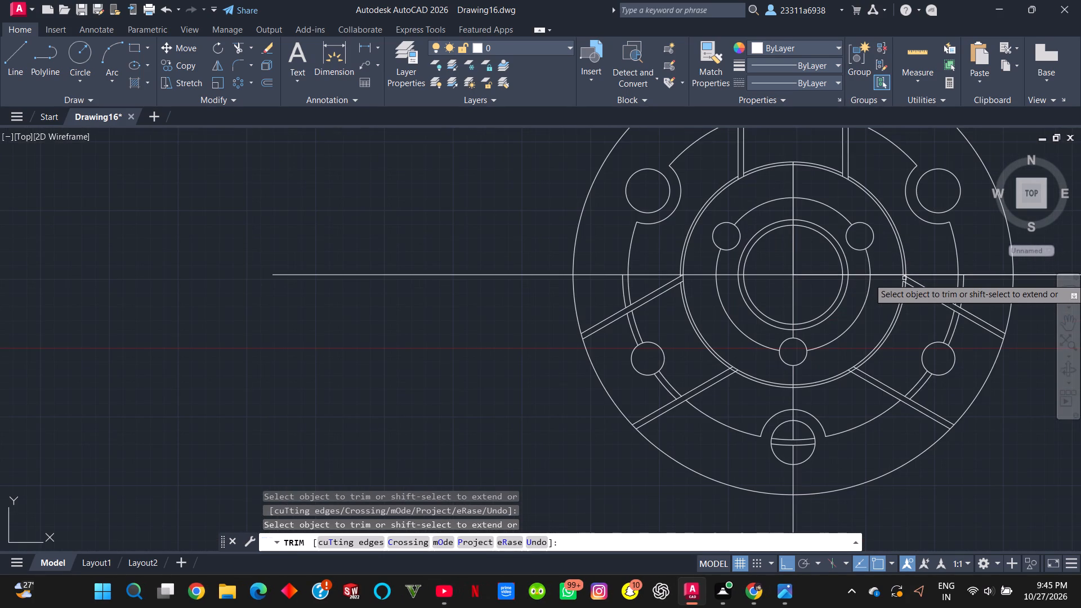
middle_click(876, 294)
middle_drag(876, 294, 876, 311)
middle_click(875, 314)
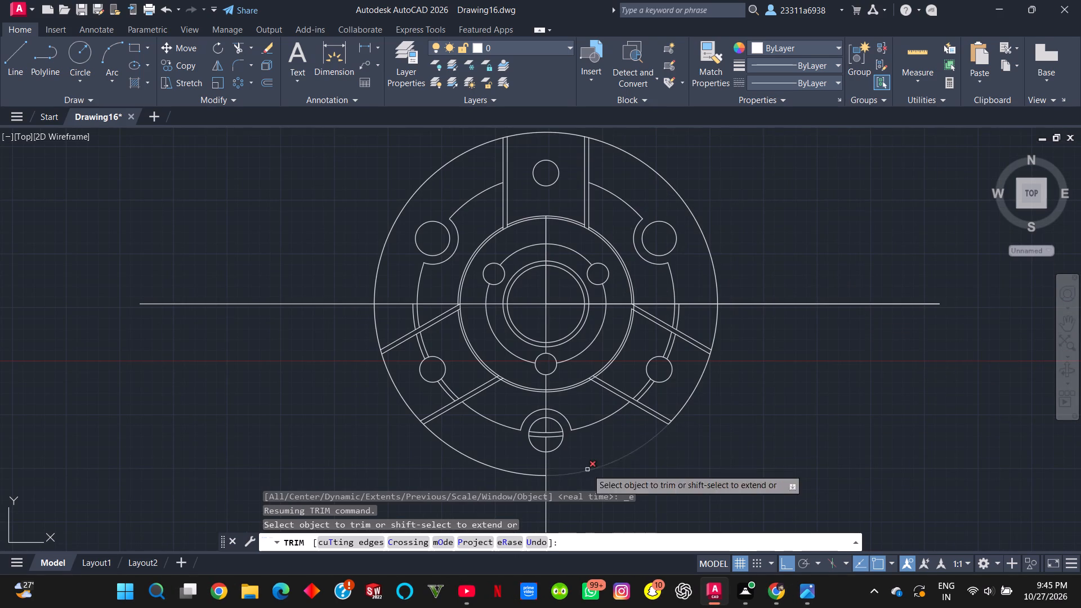
click(537, 428)
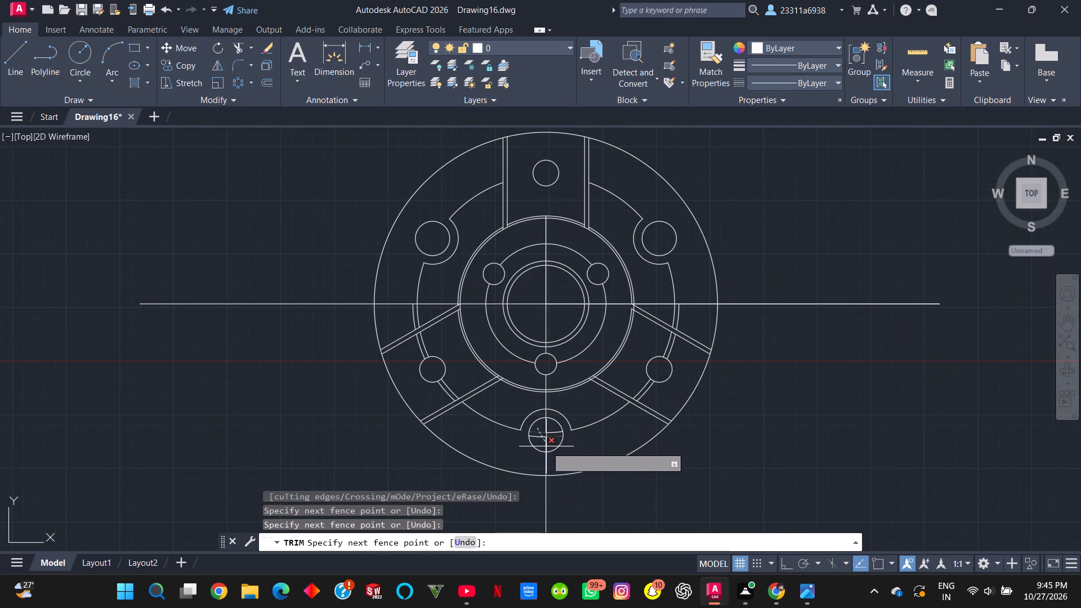
click(546, 446)
click(554, 441)
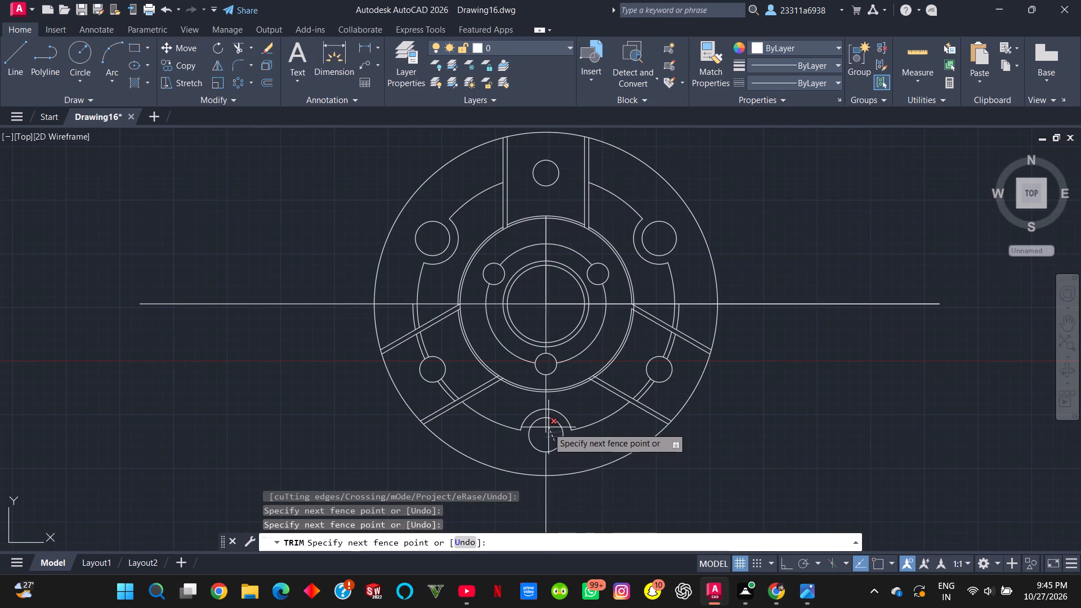
click(544, 426)
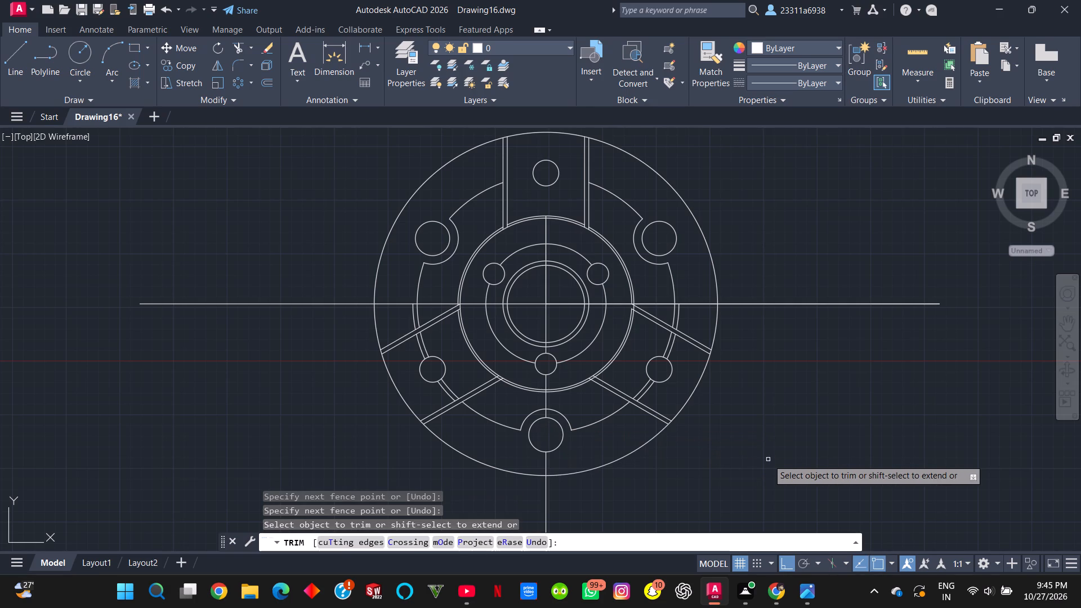
Trim the centre-line ends that extend beyond the outer circle at the bottom, right and left of the flange.
scroll(768, 459, down, 1)
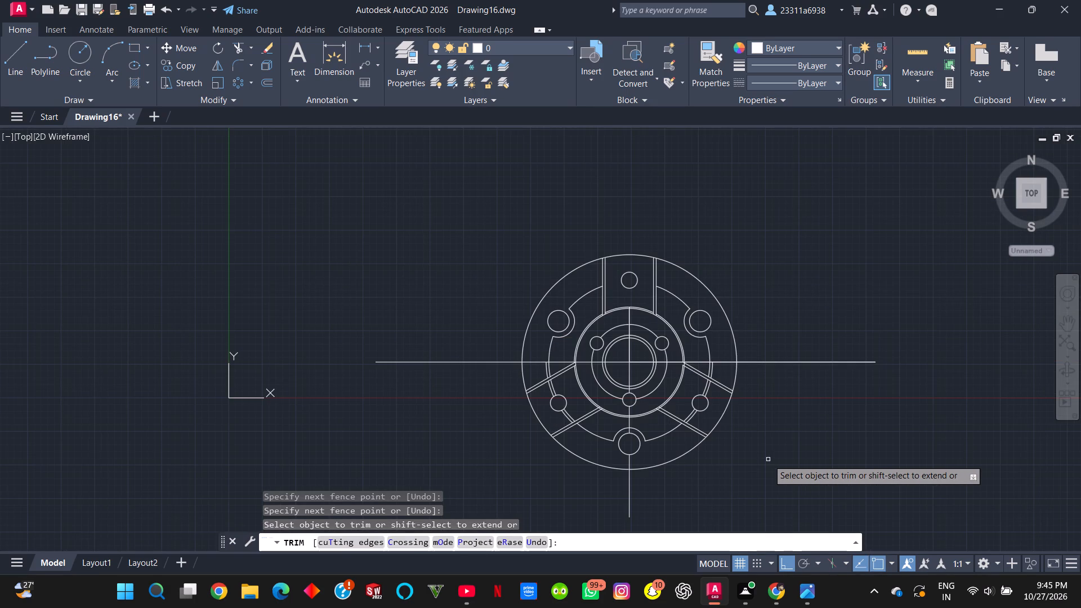
click(702, 513)
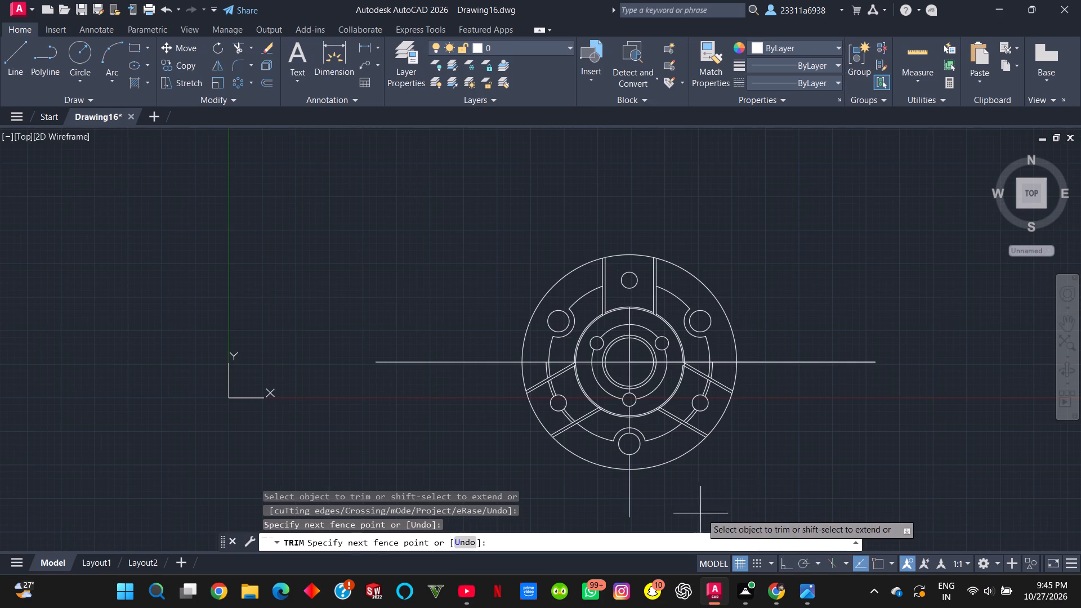
click(610, 498)
click(811, 497)
click(806, 299)
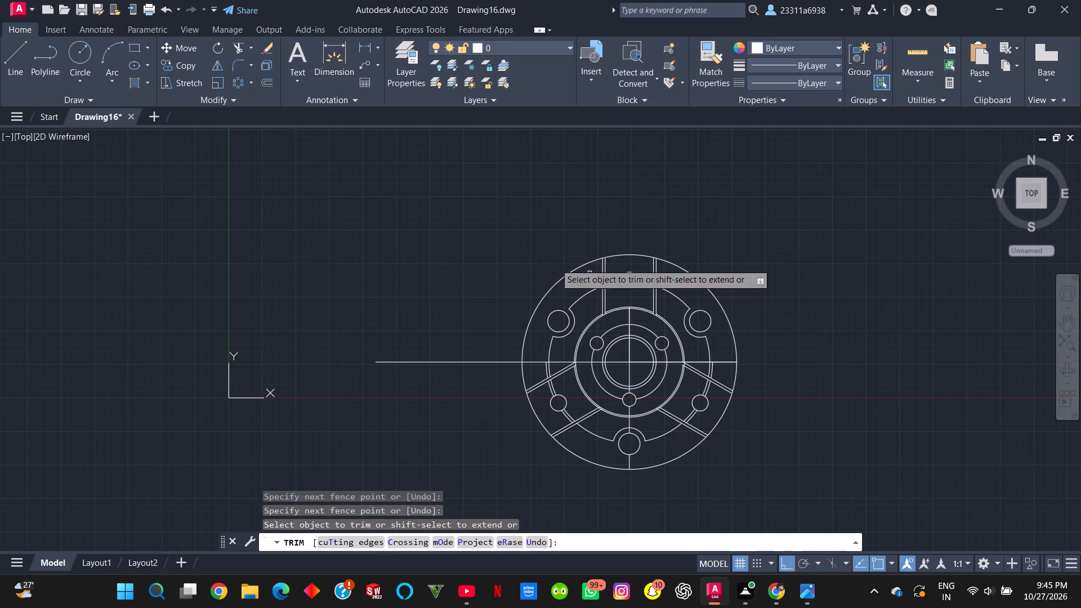
click(417, 261)
click(426, 395)
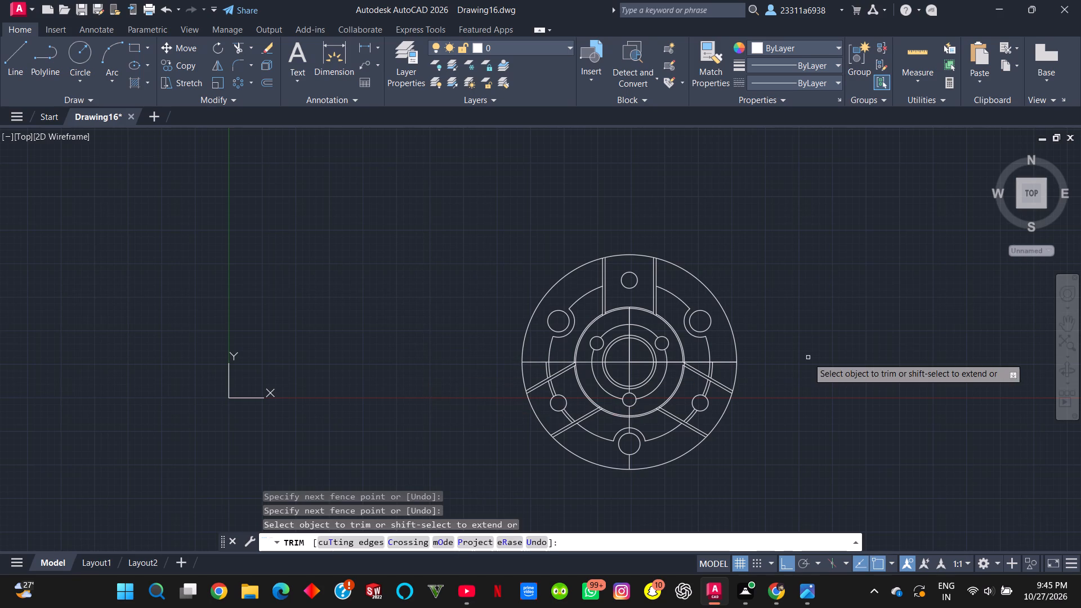
key(Escape)
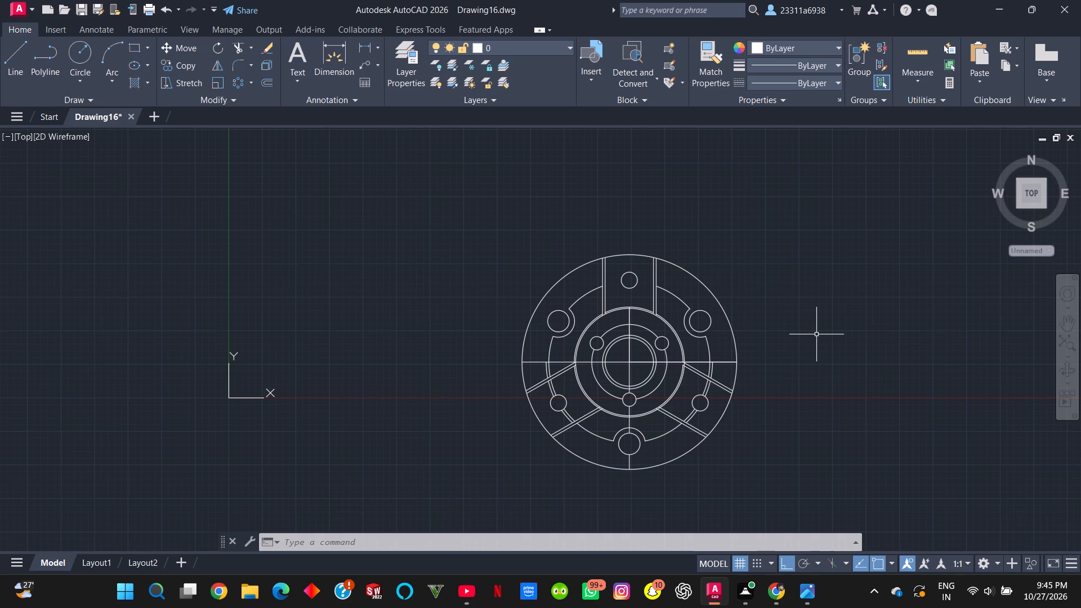
Erase all remaining horizontal and vertical centre-line pieces inside the flange.
click(705, 363)
key(Delete)
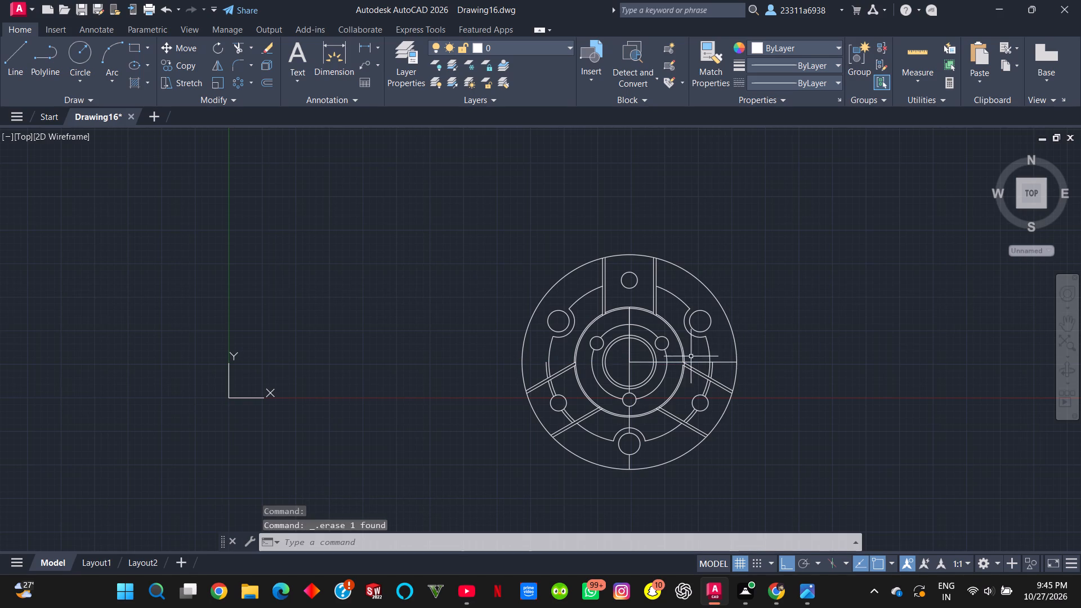
click(653, 363)
key(Delete)
click(628, 359)
key(Delete)
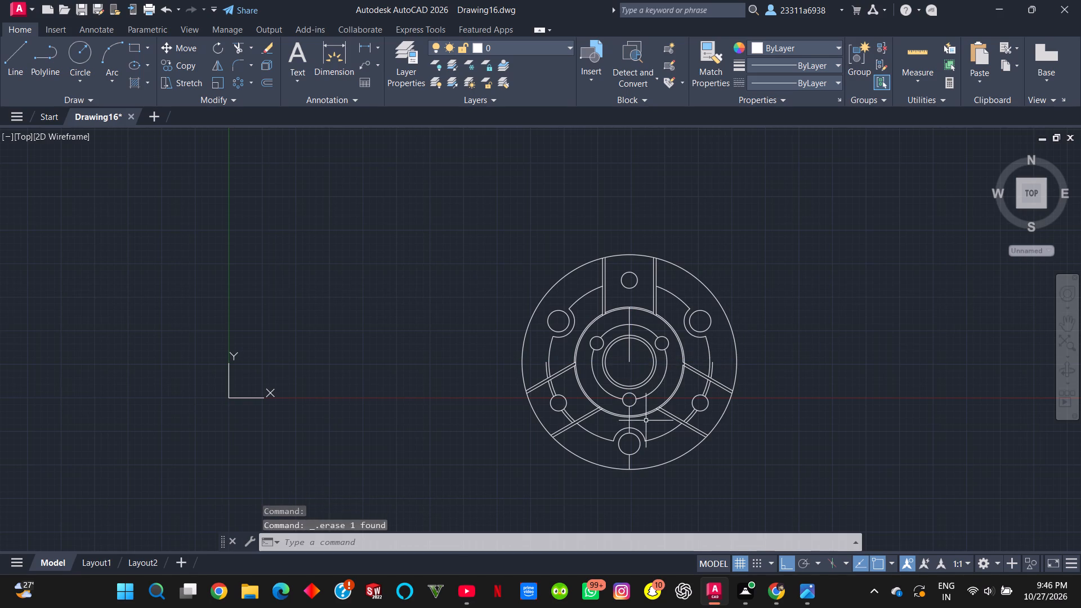
click(630, 423)
key(Delete)
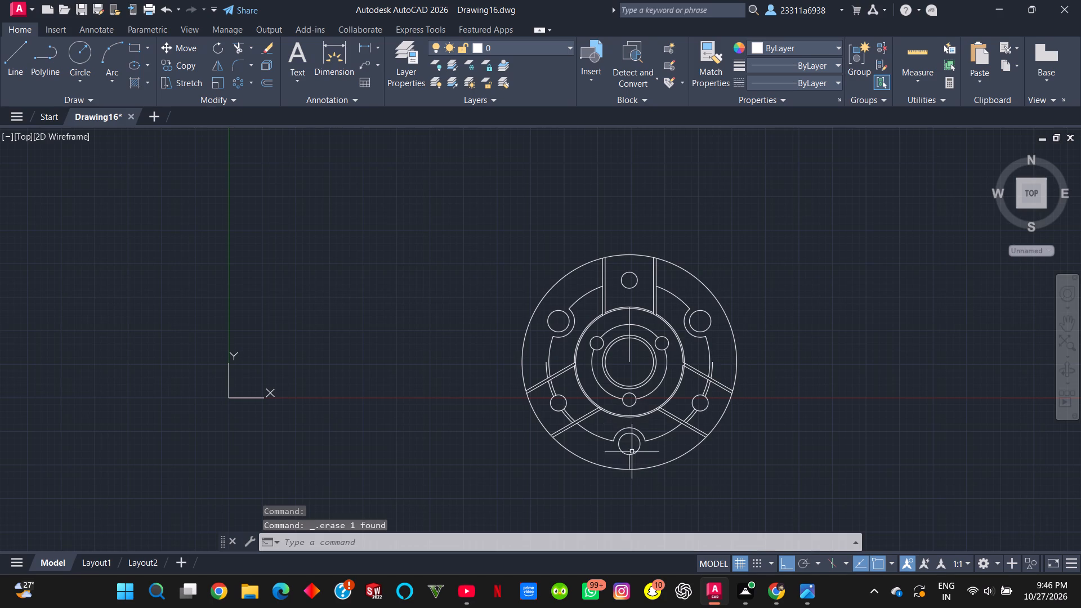
click(629, 461)
key(Delete)
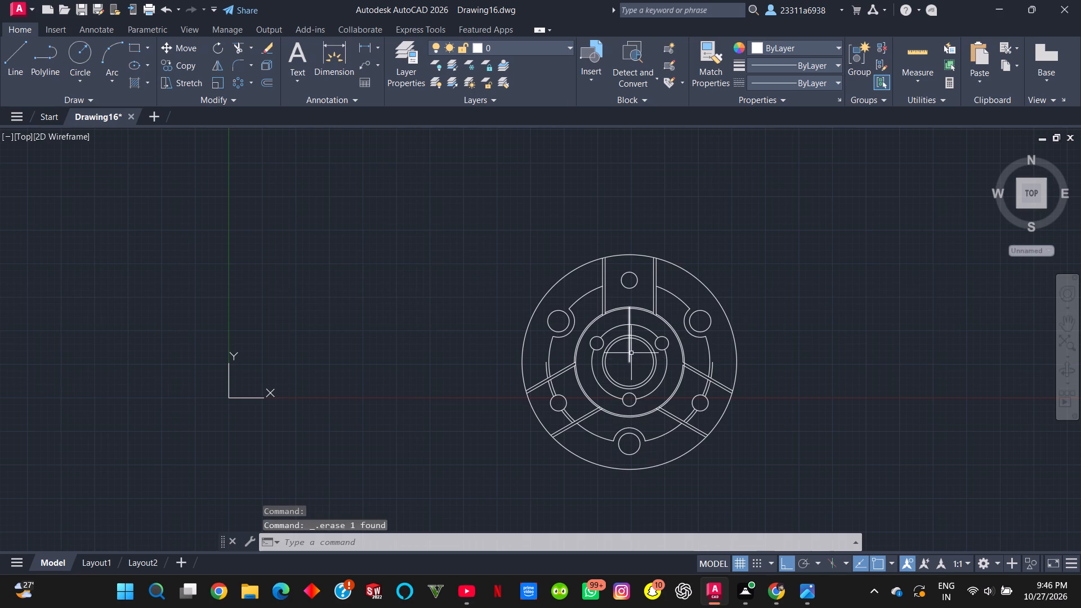
click(631, 353)
key(Delete)
Trim the two leftover outer ring arc stubs just above the upper slanted ribs on both sides of the flange.
scroll(684, 371, up, 1)
text(tr)
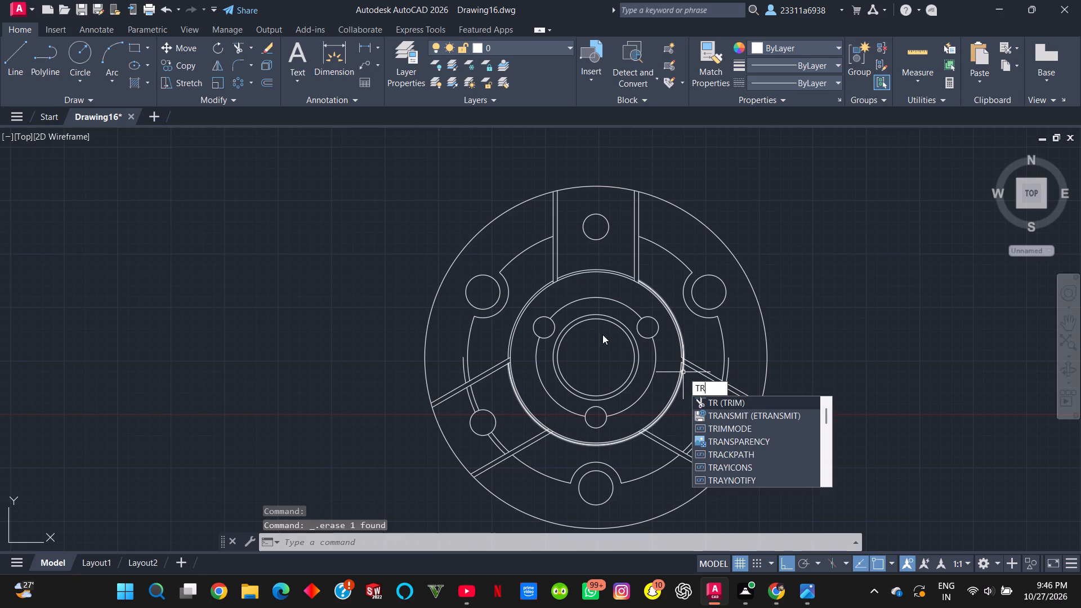
click(748, 403)
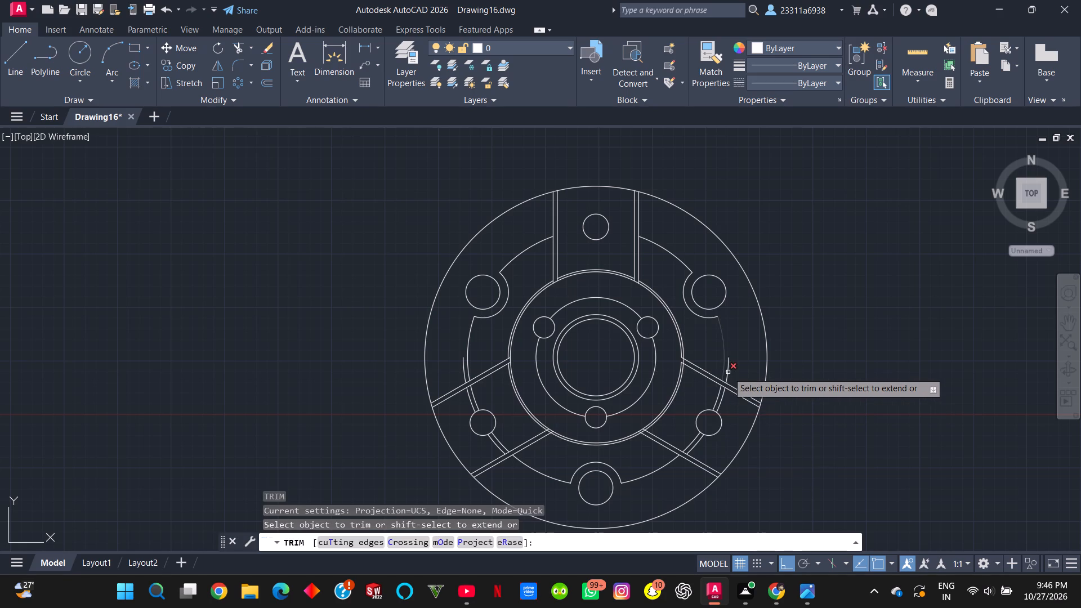
click(728, 373)
click(463, 373)
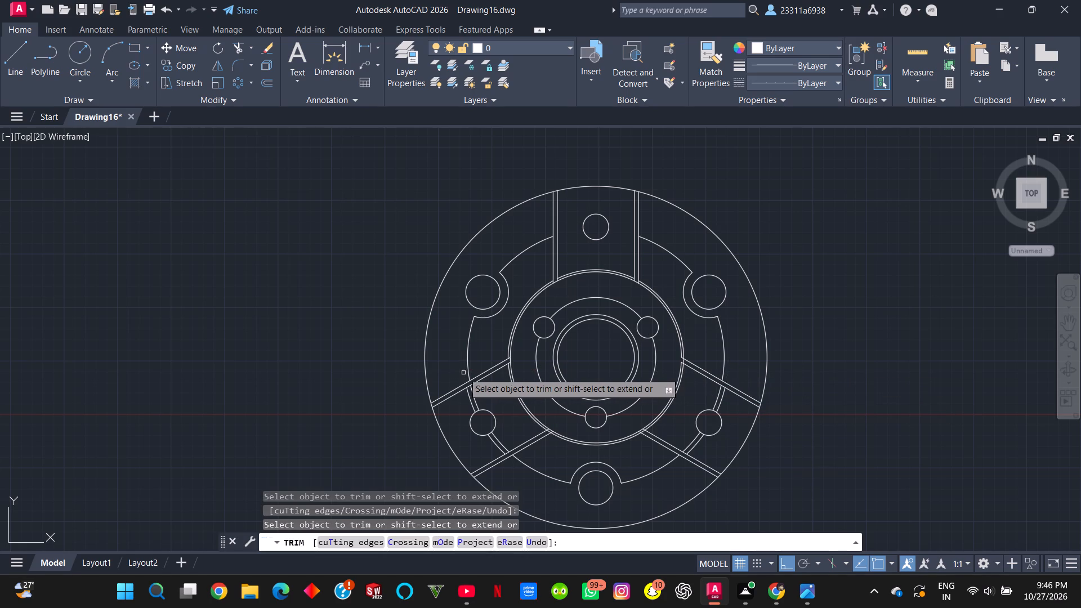
scroll(801, 388, down, 1)
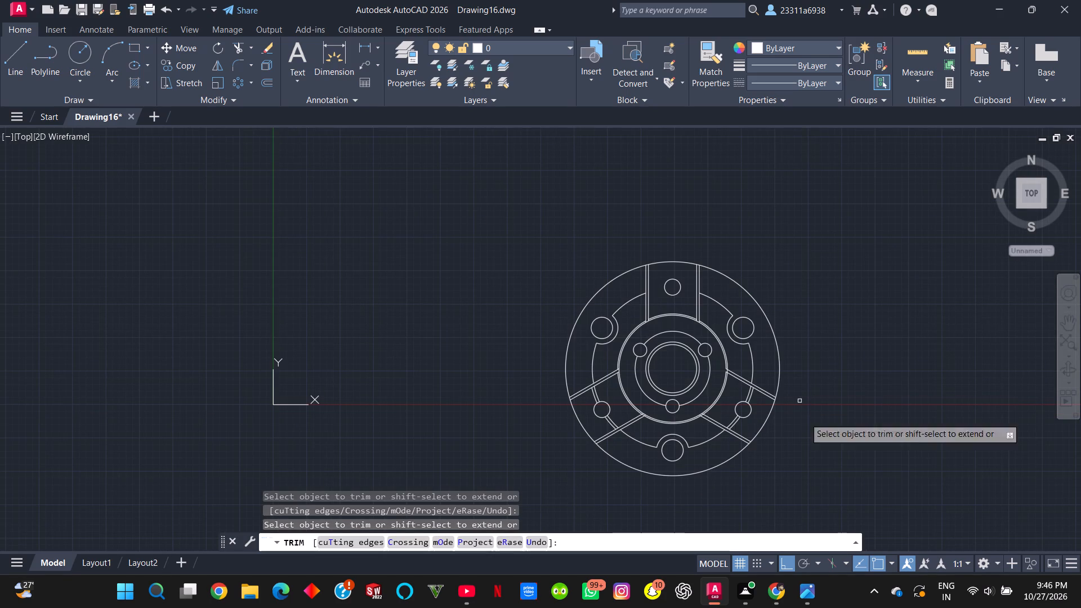
key(Escape)
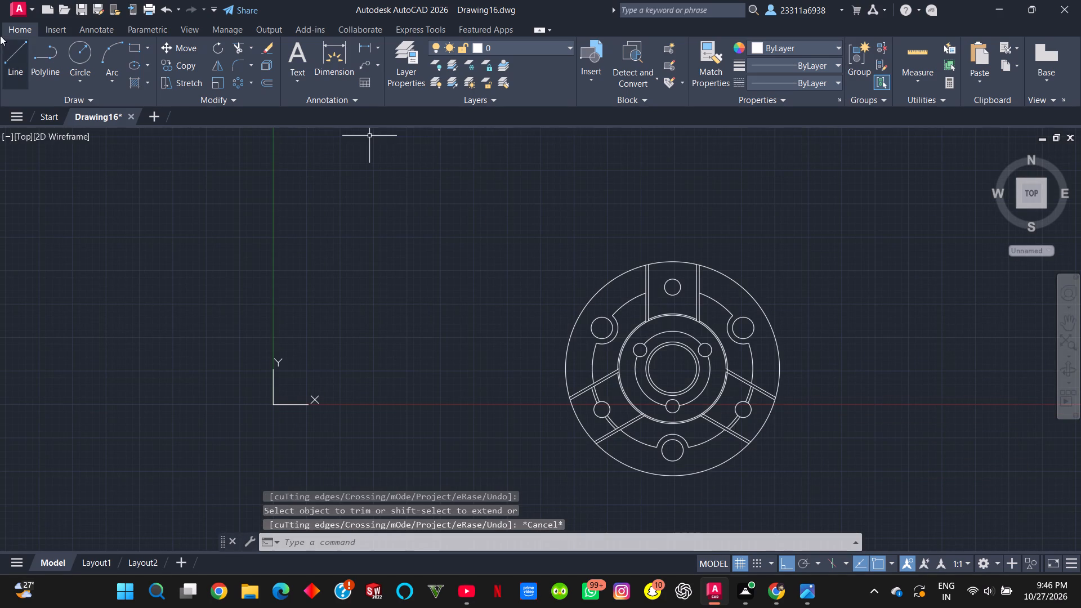
Save the drawing to the Desktop as "2d 12".
click(102, 10)
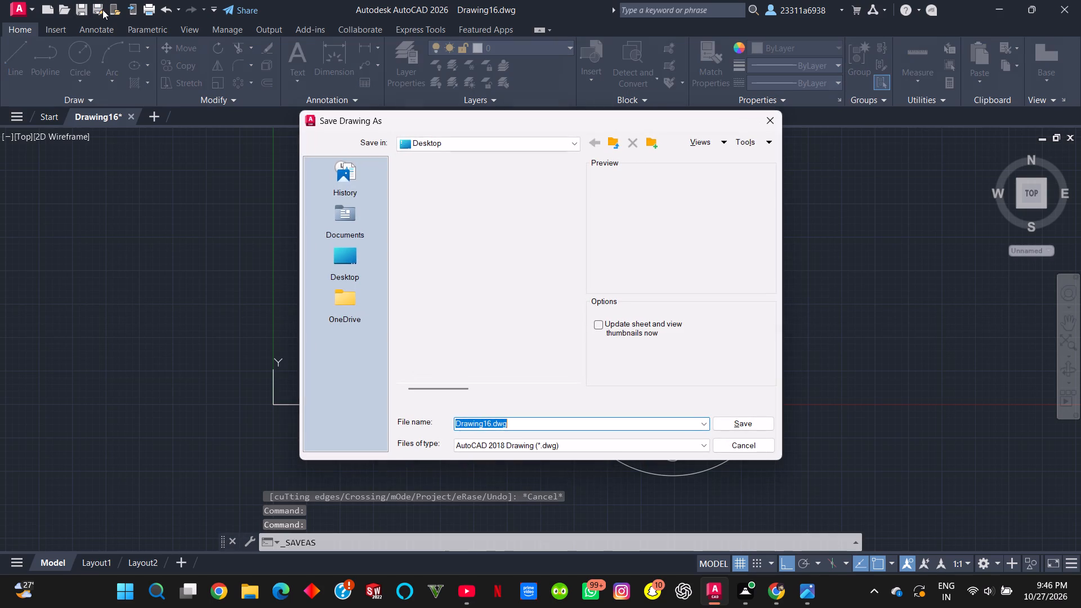
click(356, 254)
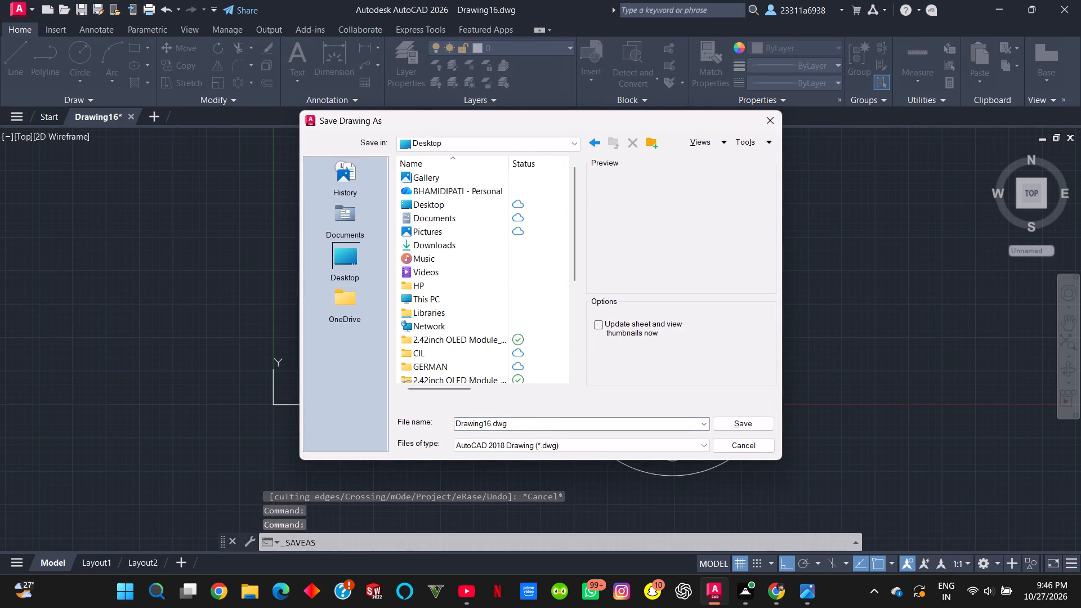
click(536, 424)
text(2d)
key(space)
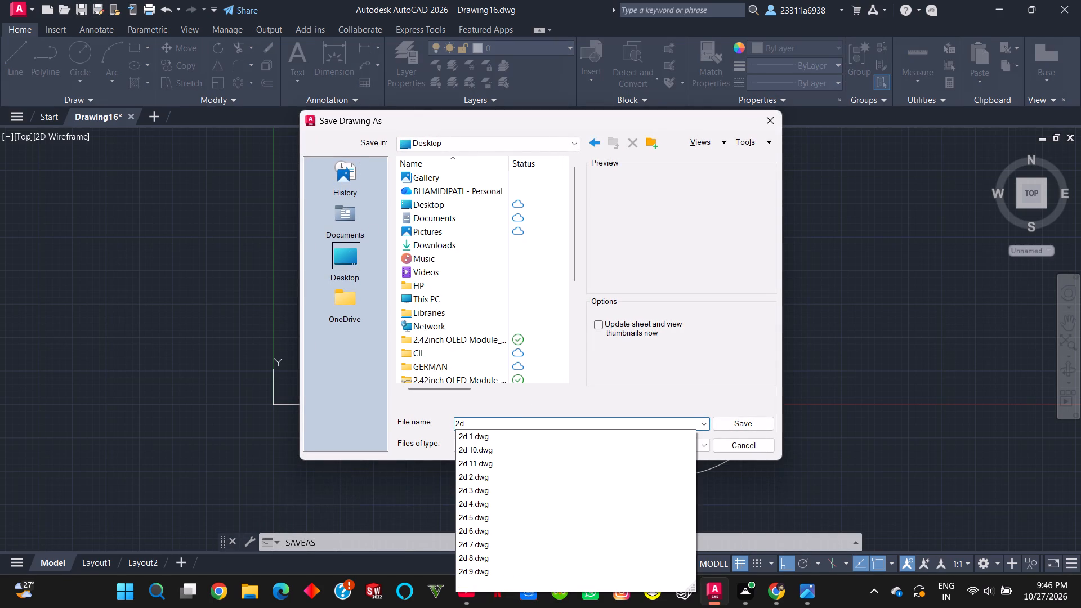
scroll(569, 485, down, 3)
text(12)
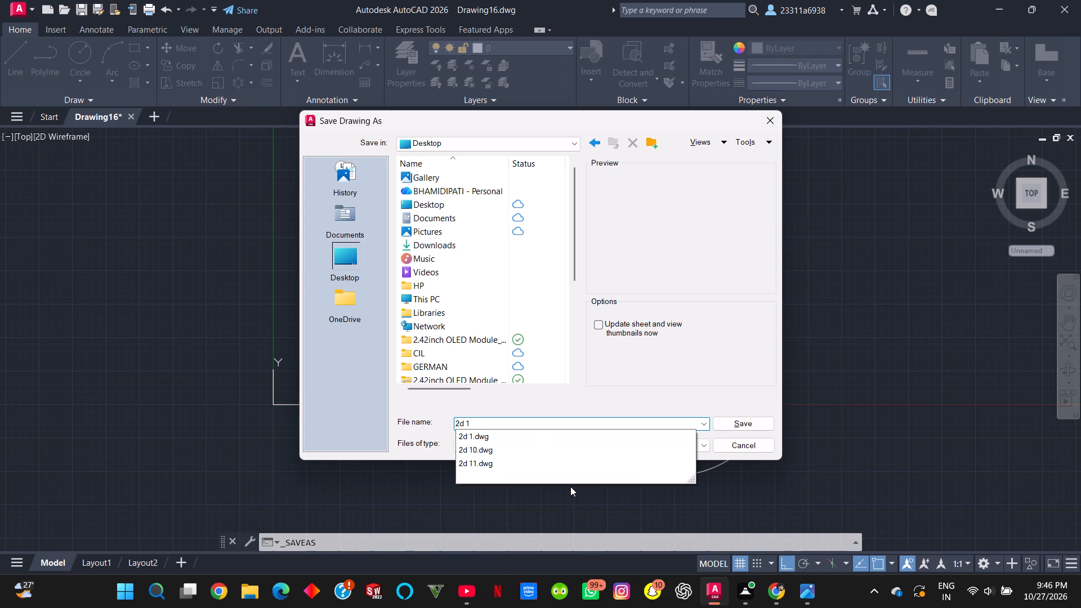
key(Return)
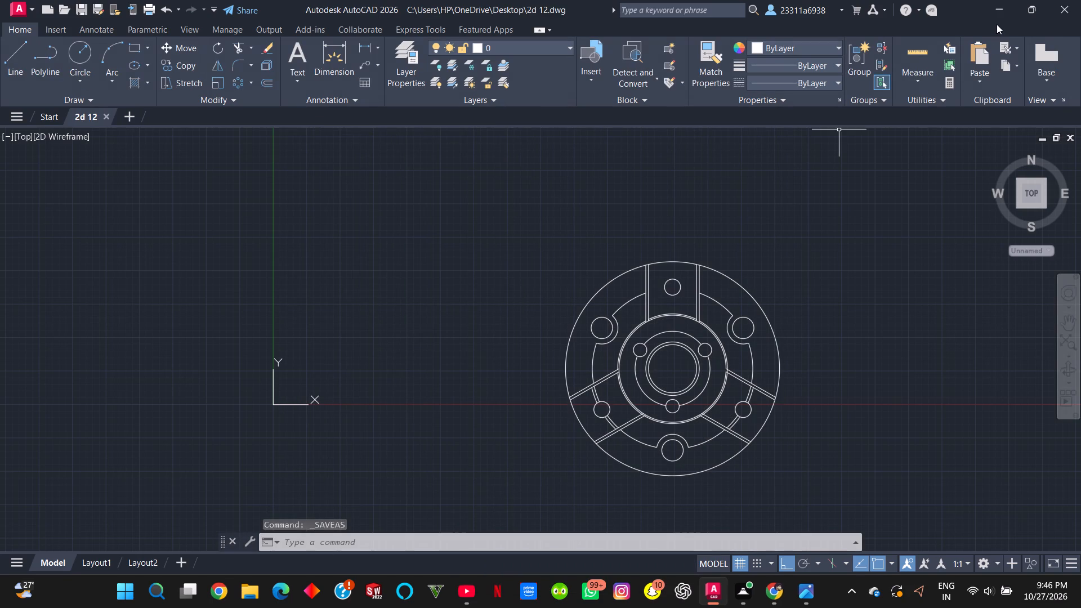